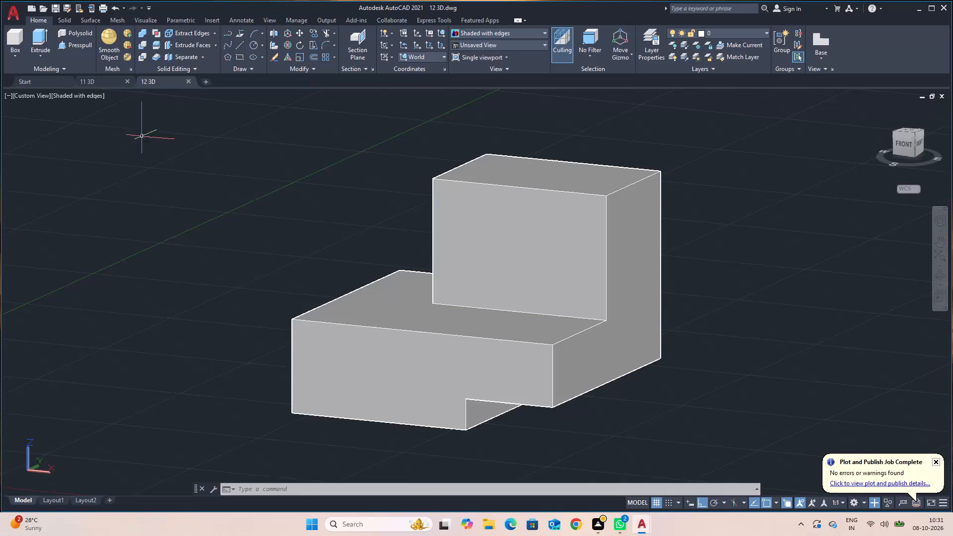
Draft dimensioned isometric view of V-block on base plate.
Close the open 12 3D and 11 3D drawings.
click(187, 78)
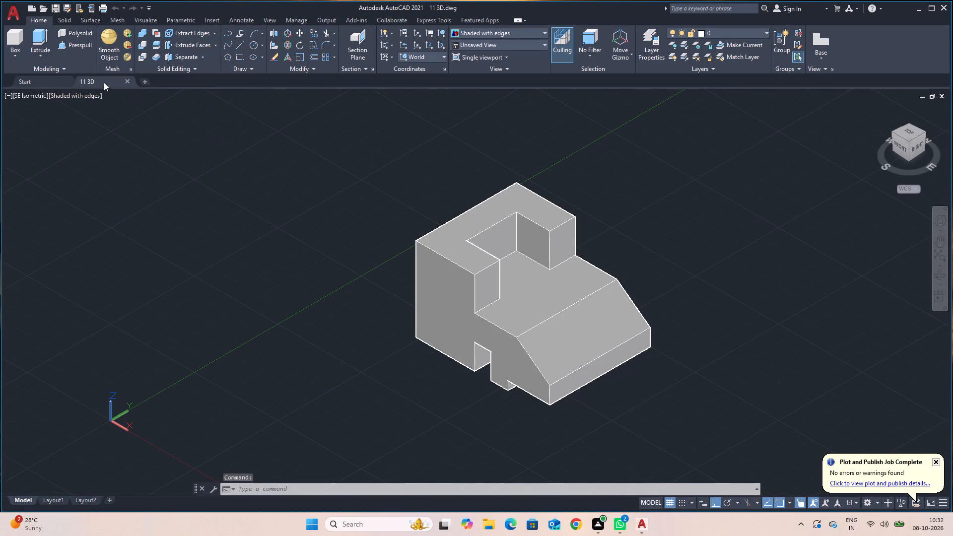
click(130, 79)
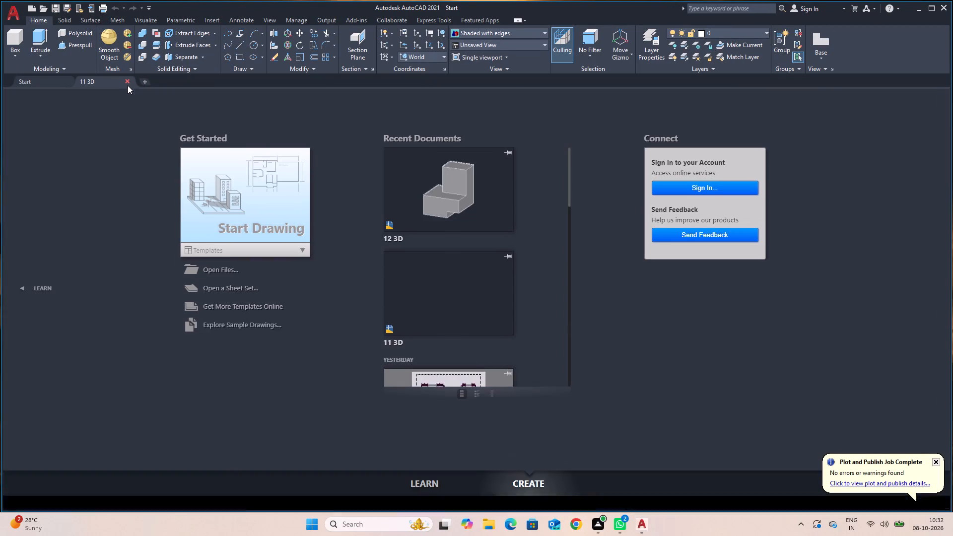
Start a new blank drawing.
click(264, 204)
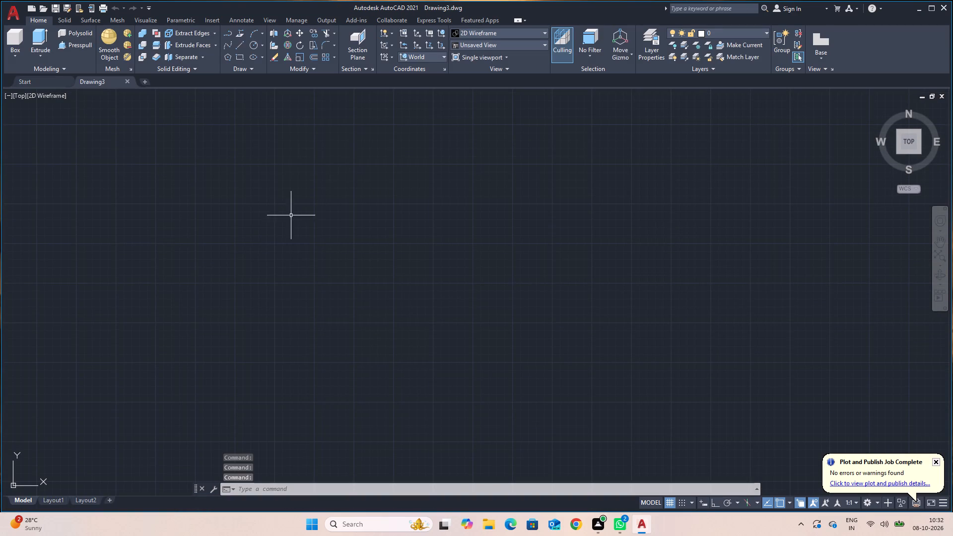
Set the new drawing's view to SE Isometric and its visual style to Shaded with edges.
click(476, 43)
click(488, 126)
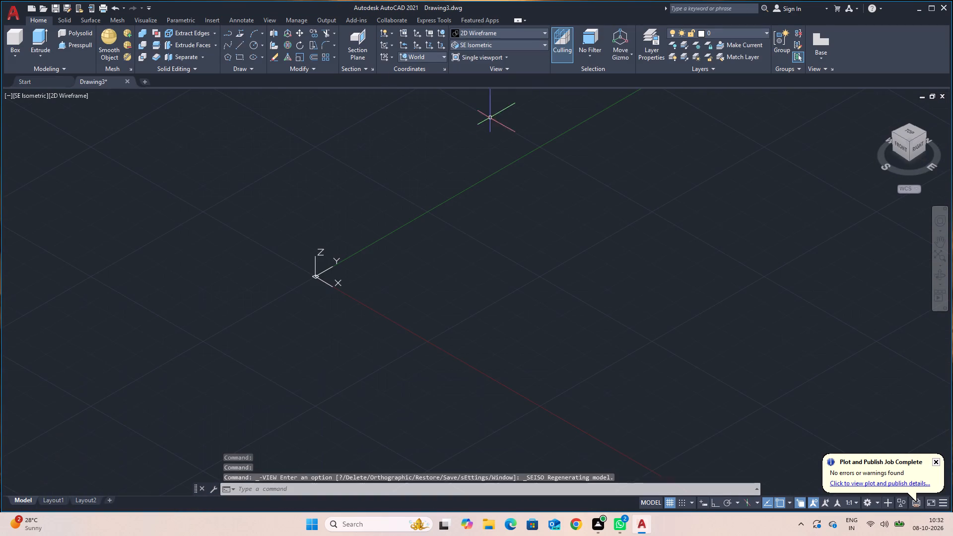
click(496, 34)
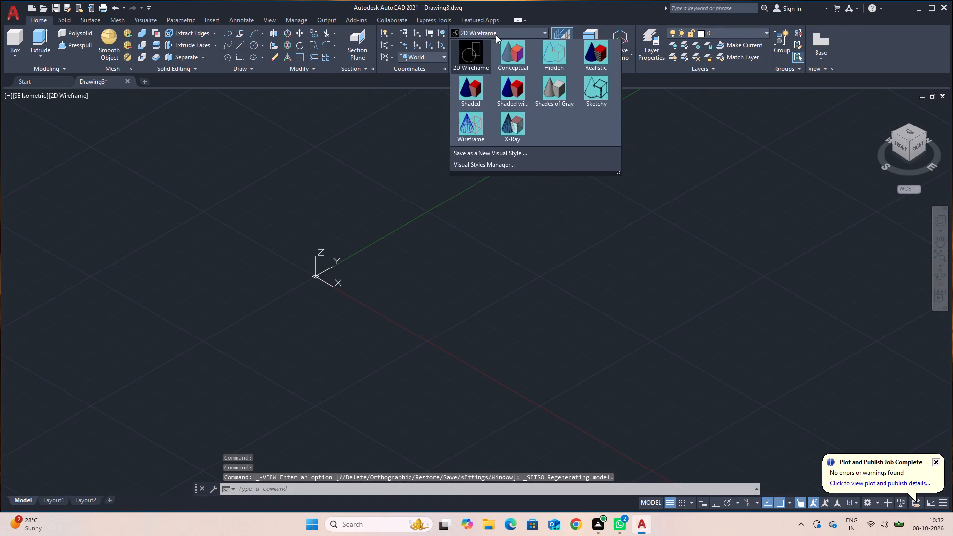
click(505, 88)
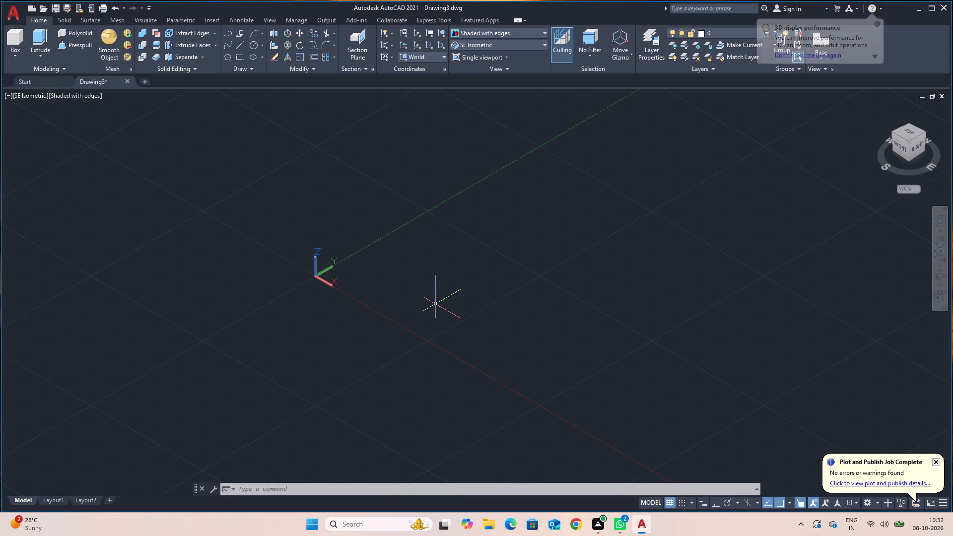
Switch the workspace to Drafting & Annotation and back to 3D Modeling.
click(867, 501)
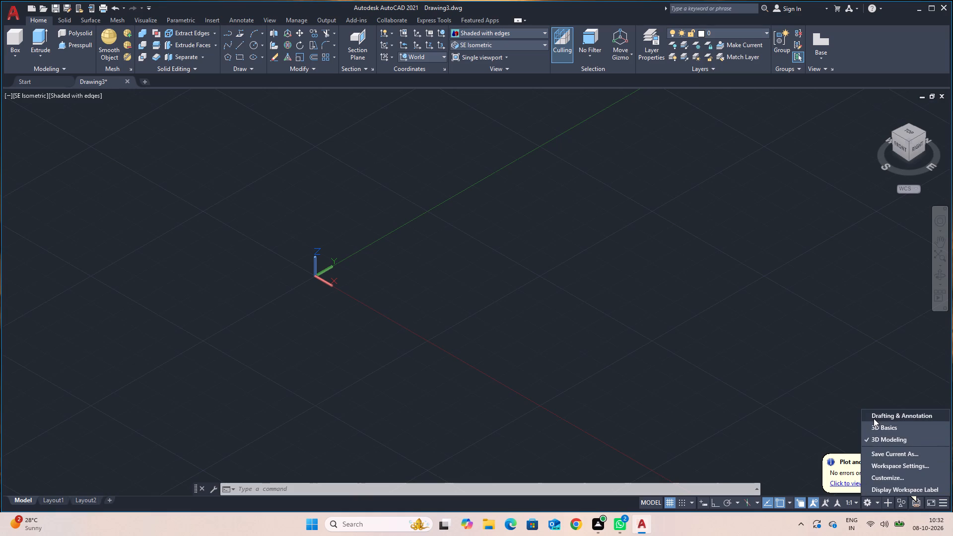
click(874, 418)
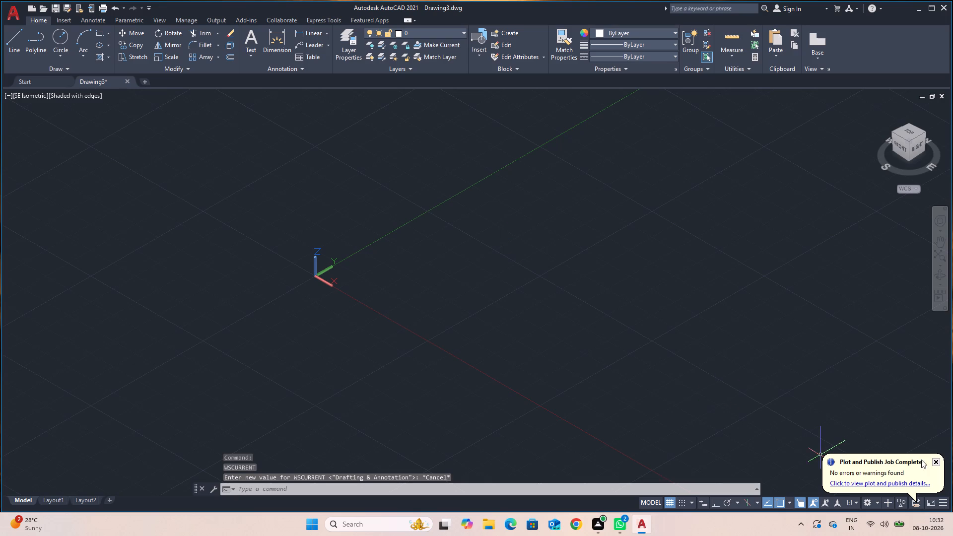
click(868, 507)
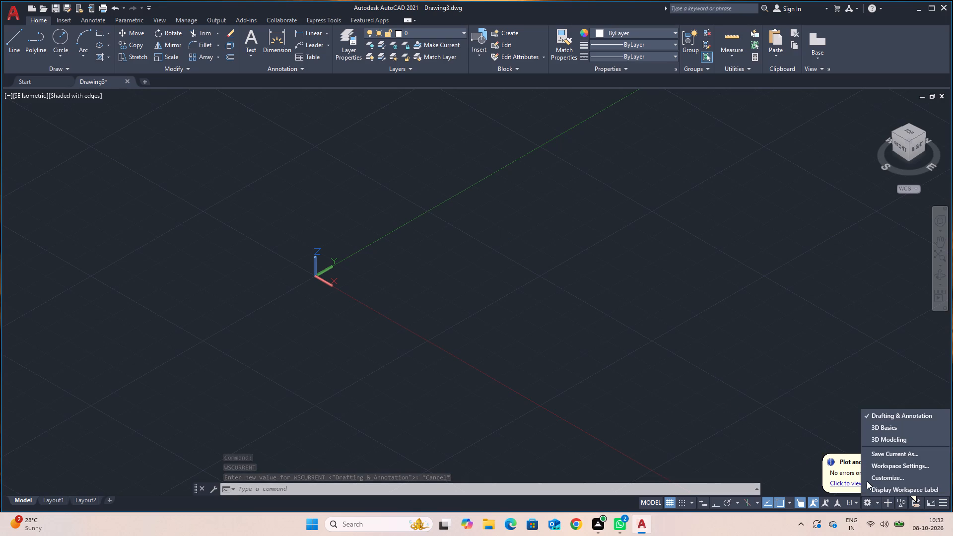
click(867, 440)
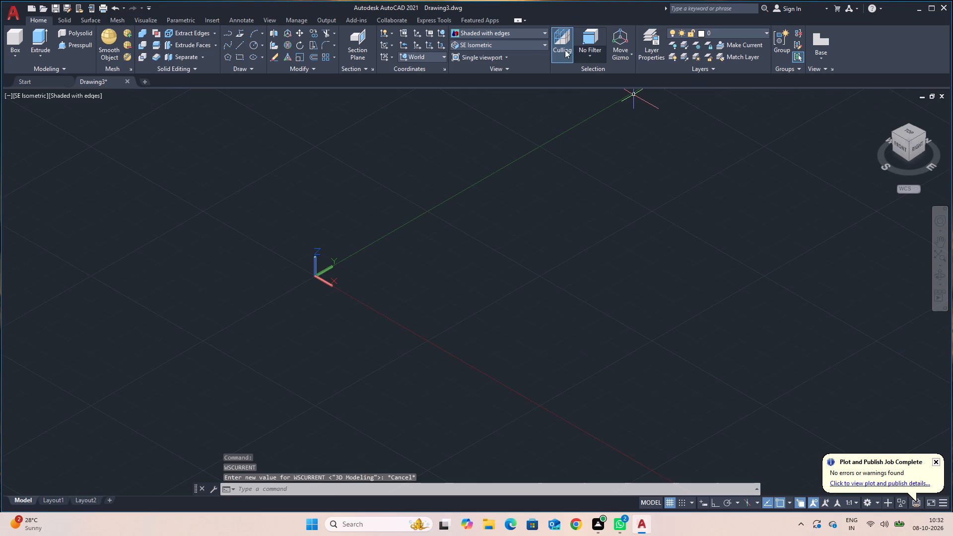
Change the view to Top and switch the workspace to Drafting & Annotation.
click(526, 45)
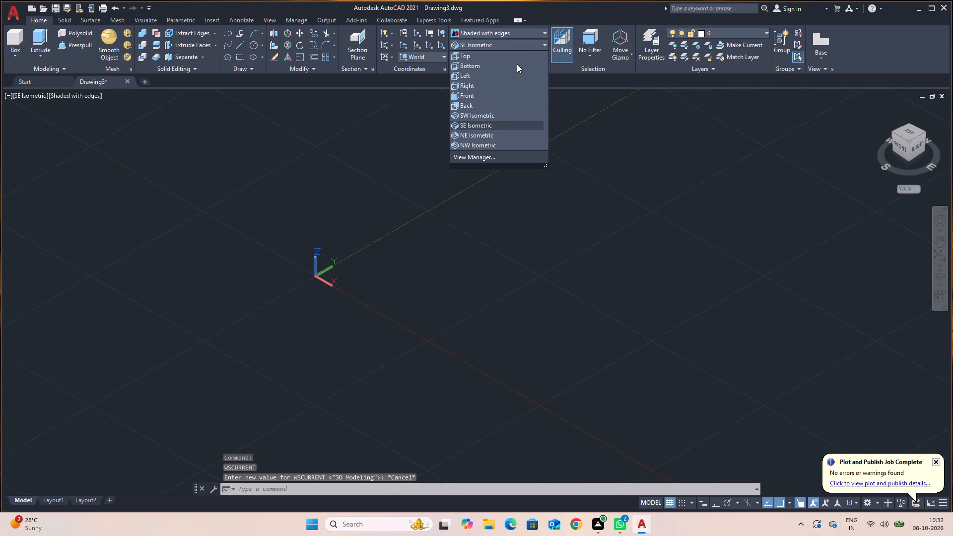
click(514, 53)
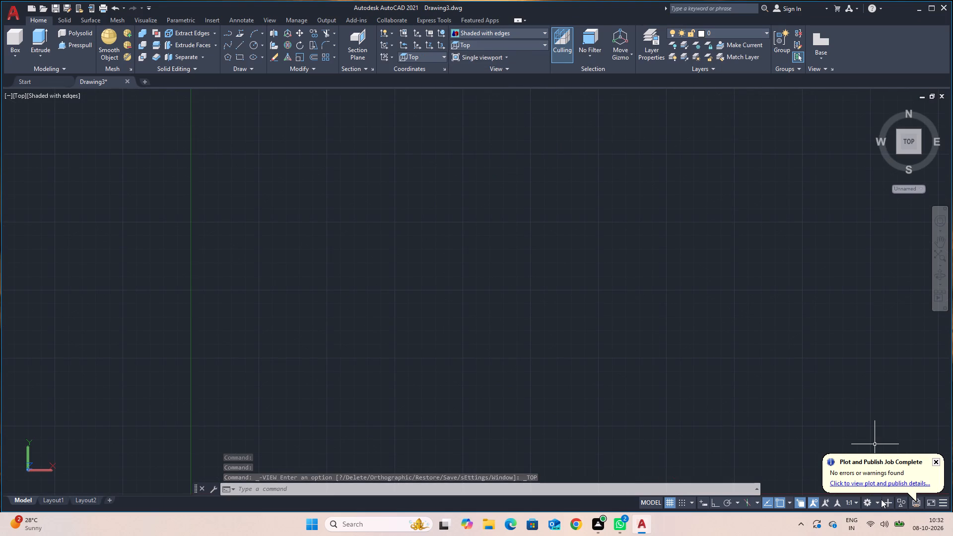
click(867, 499)
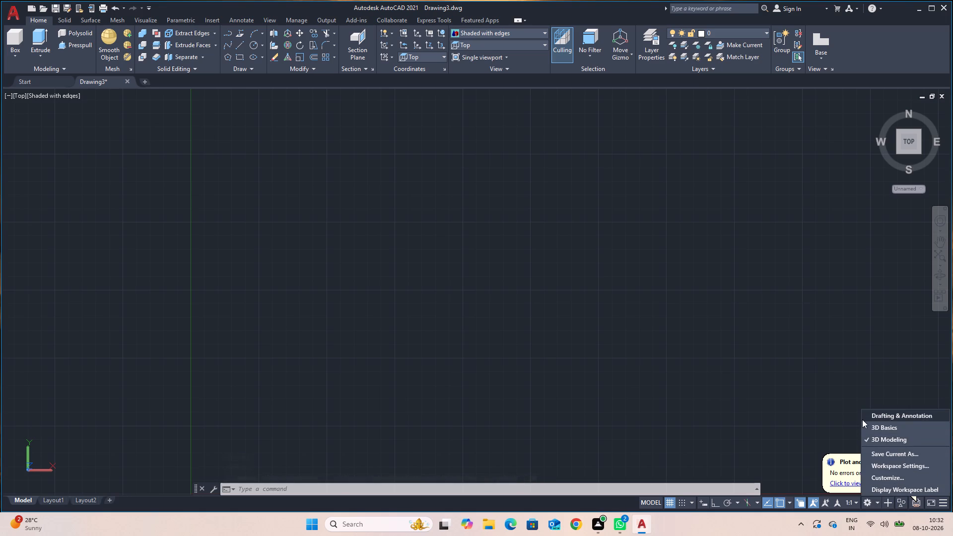
click(862, 419)
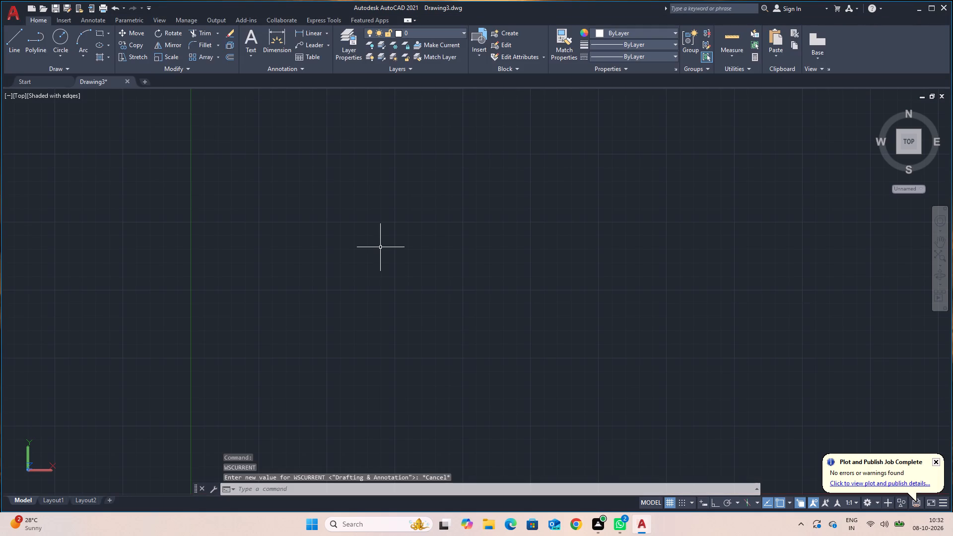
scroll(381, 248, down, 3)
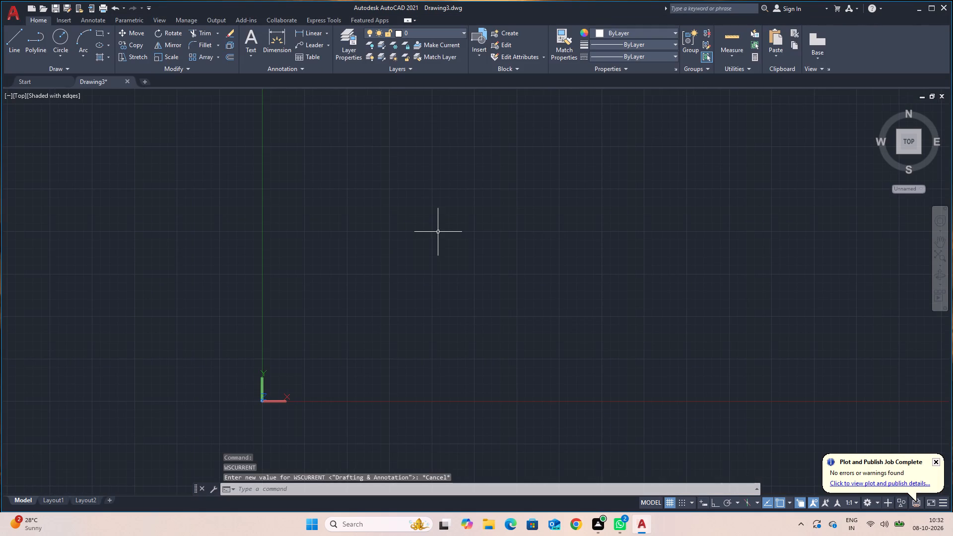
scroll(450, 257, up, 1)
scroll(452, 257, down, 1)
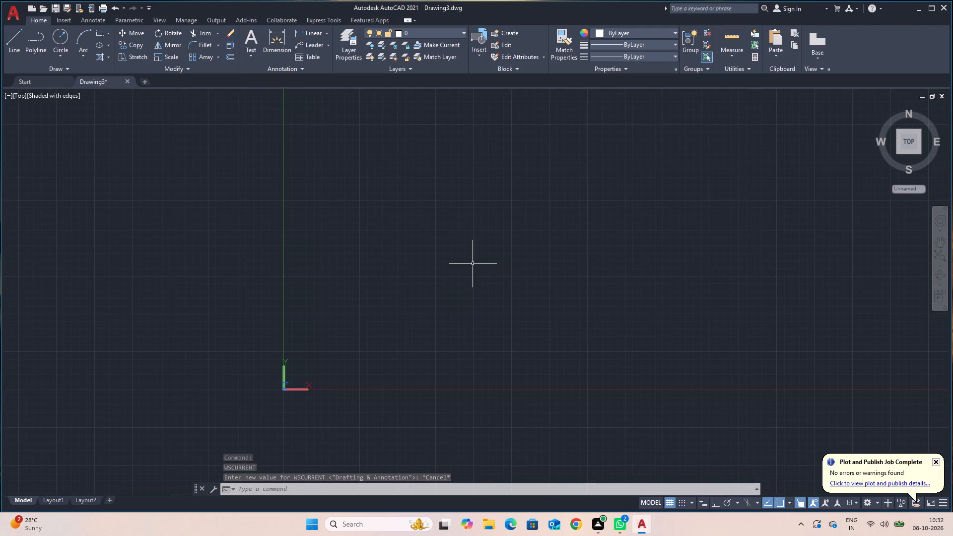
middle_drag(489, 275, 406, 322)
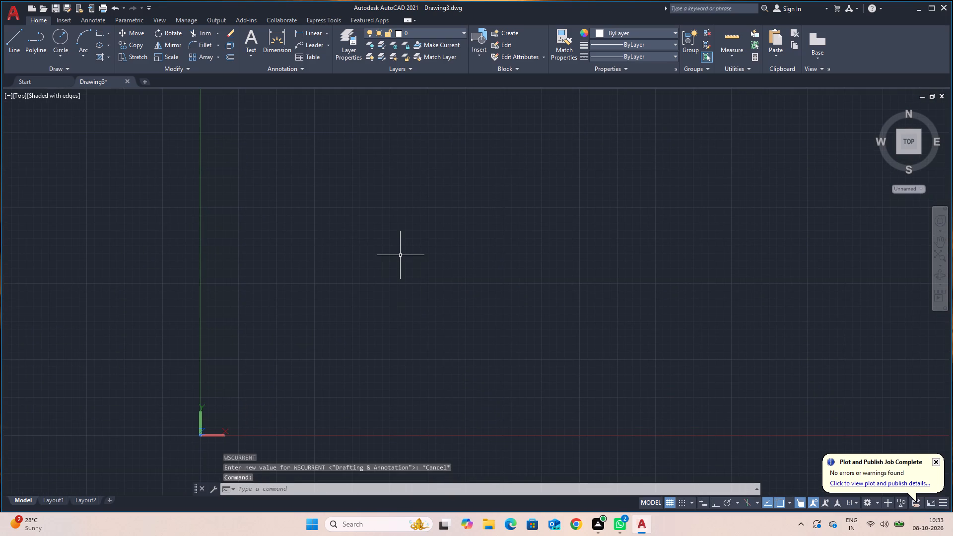
Save the drawing in the Documents folder under the name 1B 3D.
key(ctrl+s)
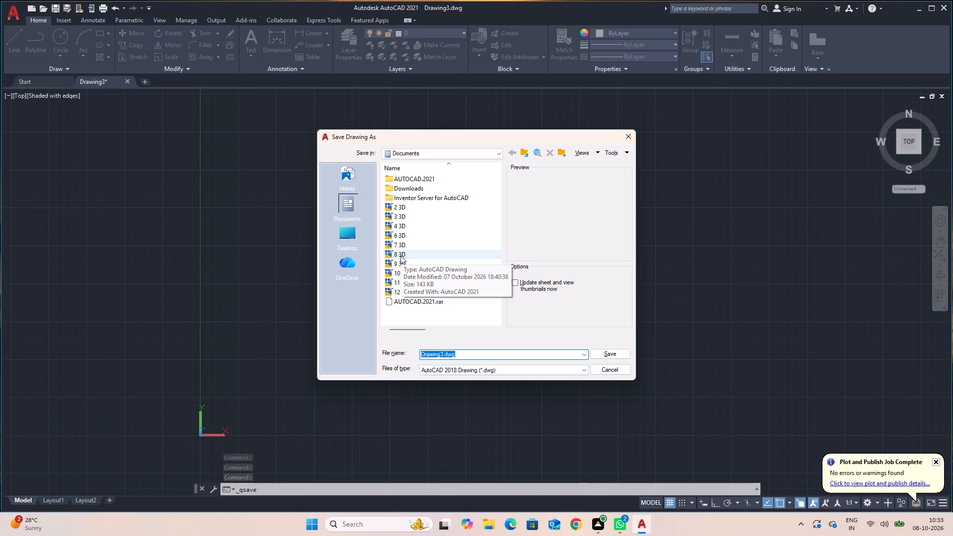
key(1)
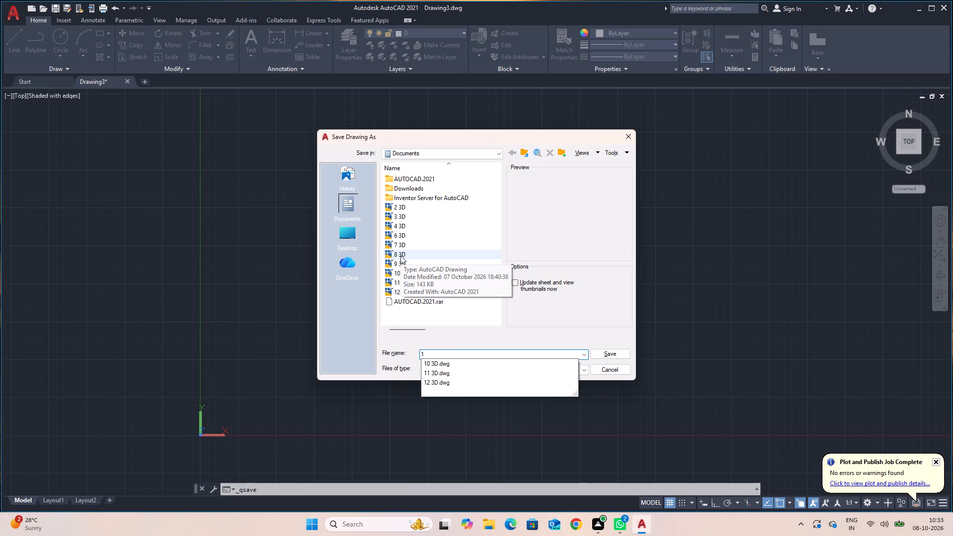
text(B)
key(space)
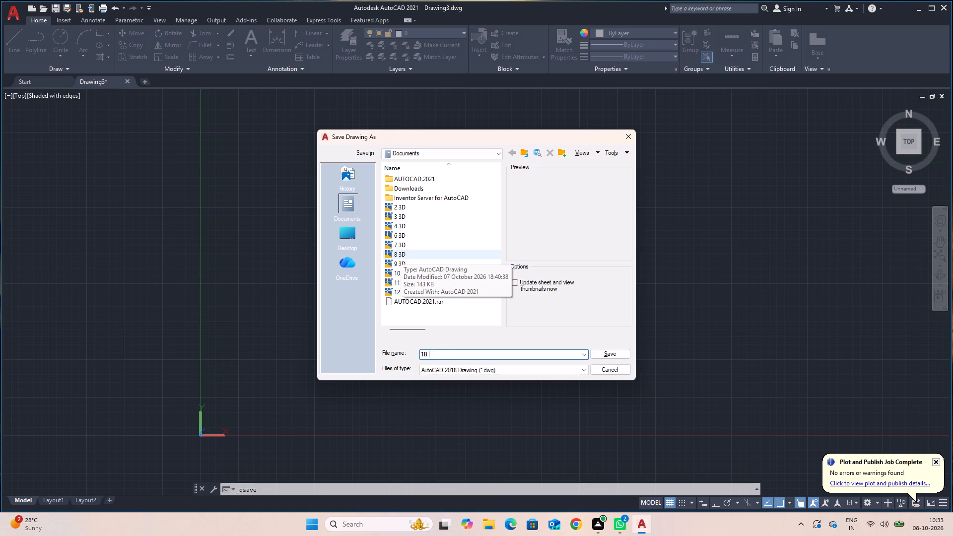
key(3)
key(d)
key(Return)
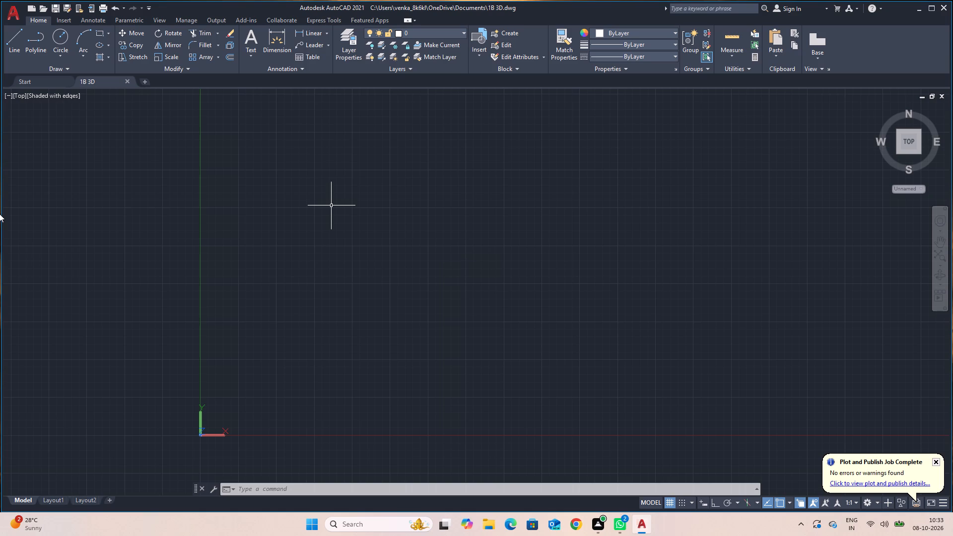
Turn on isometric drafting with the left isoplane.
click(749, 501)
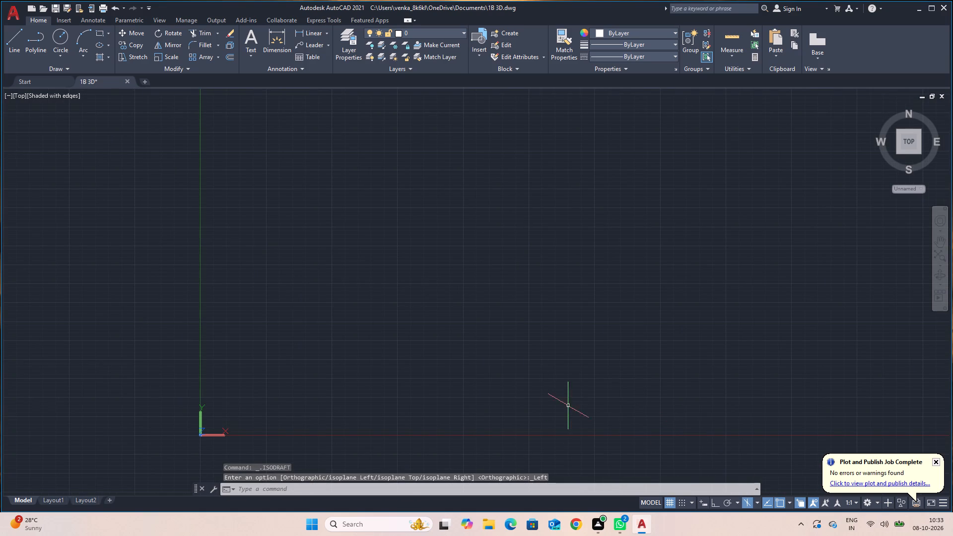
click(358, 240)
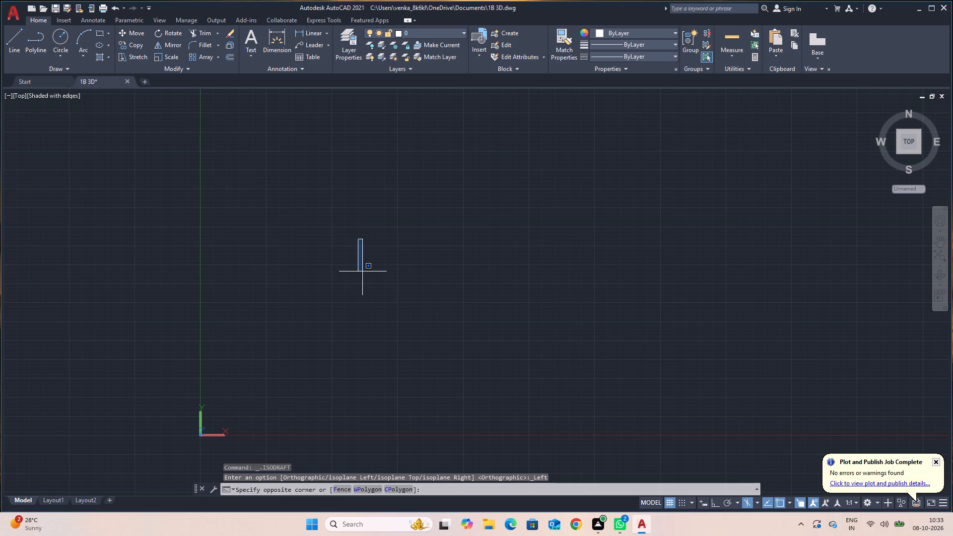
click(453, 326)
Turn on Ortho mode while trying out a line in the drawing area, and cancel the line.
key(l)
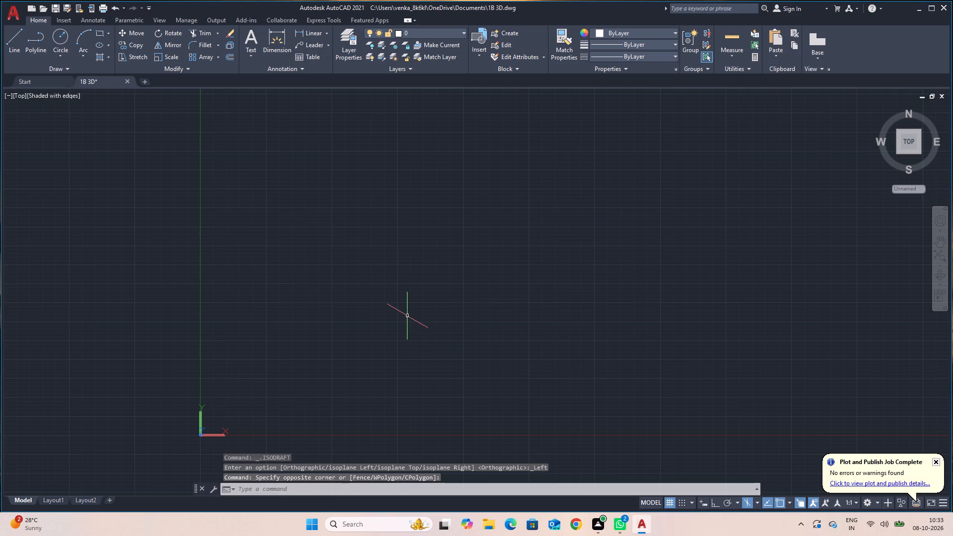
key(Return)
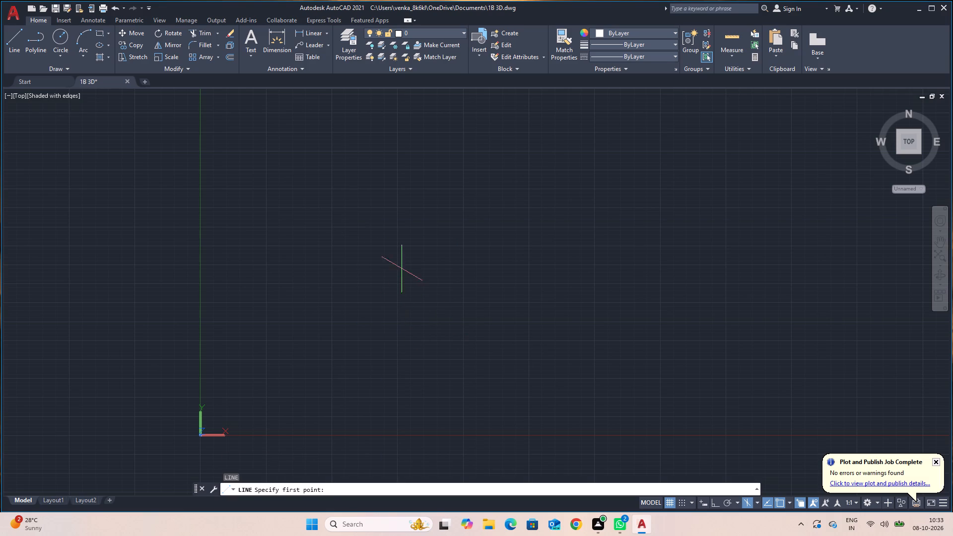
click(401, 264)
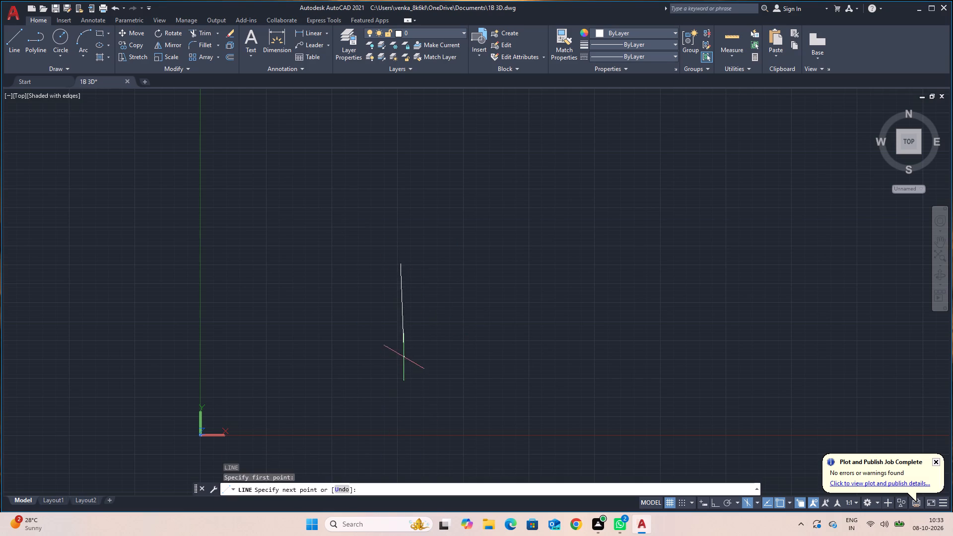
click(712, 502)
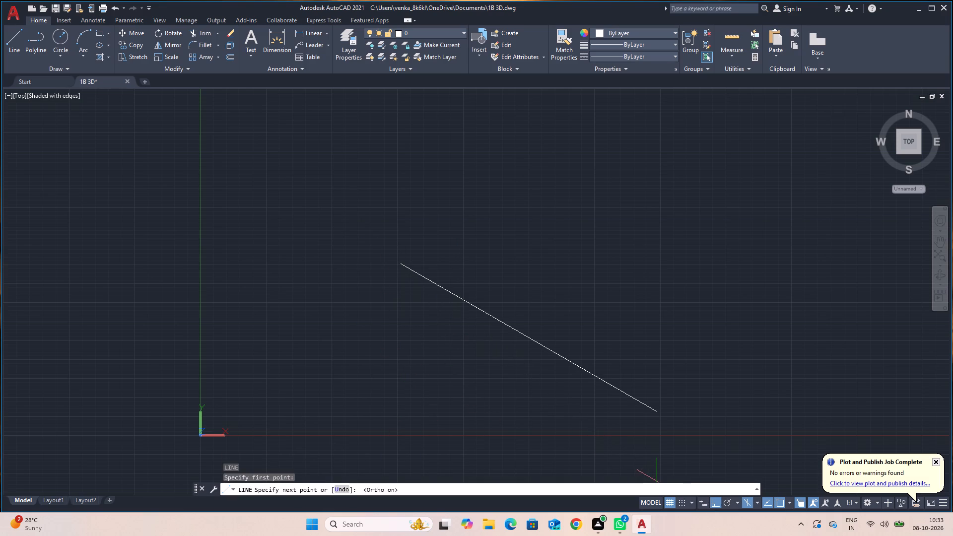
scroll(374, 378, up, 2)
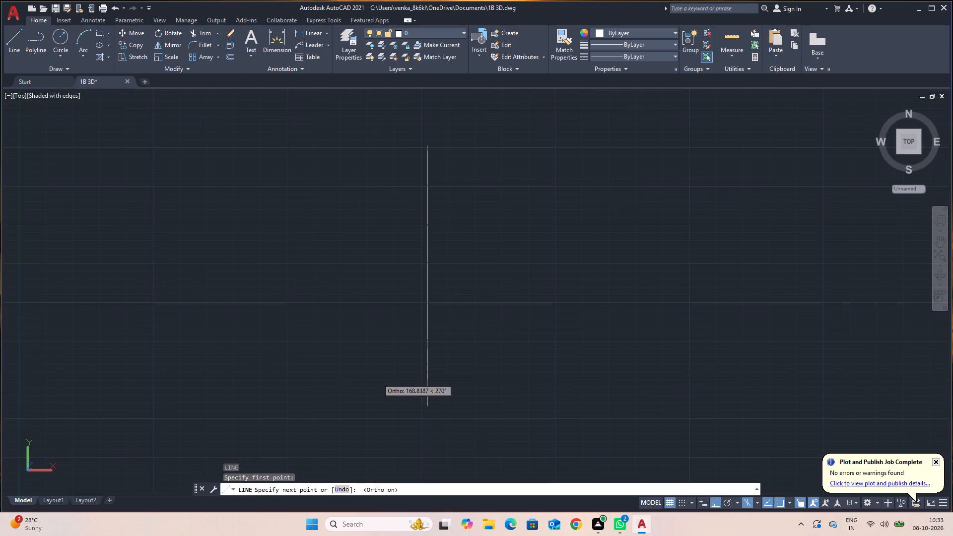
middle_drag(376, 378, 350, 412)
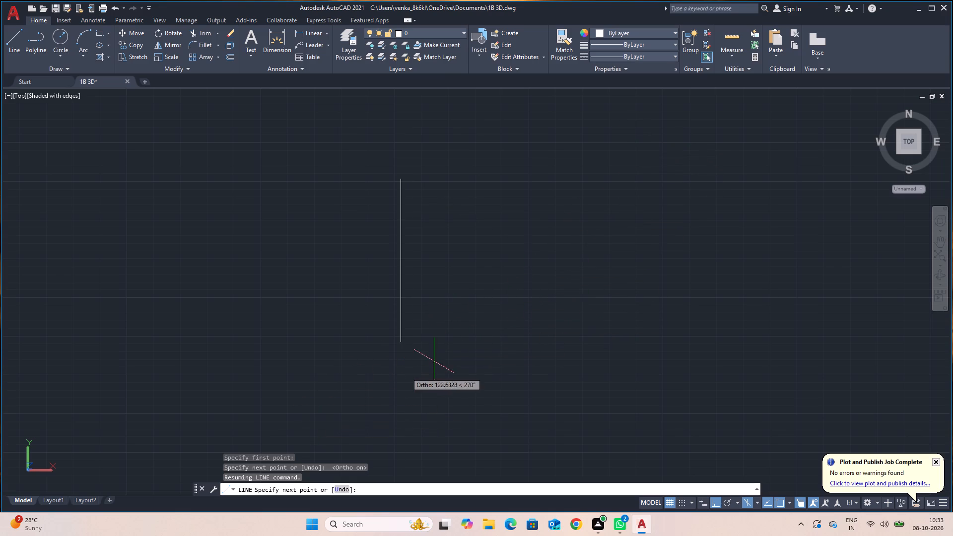
key(Escape)
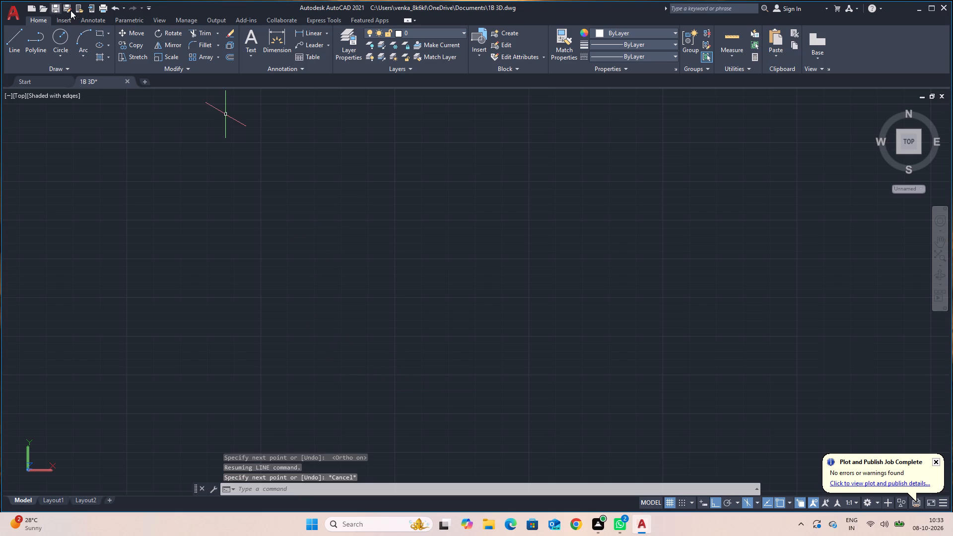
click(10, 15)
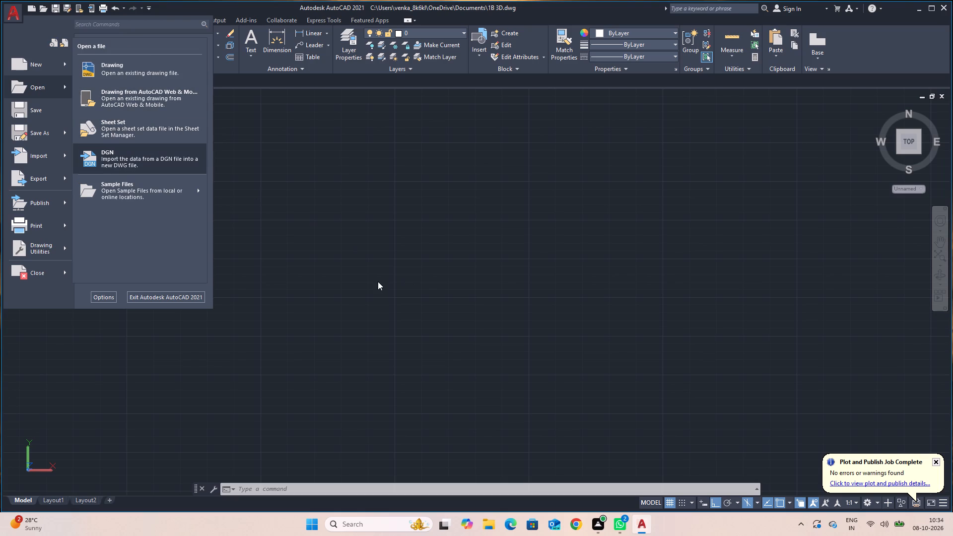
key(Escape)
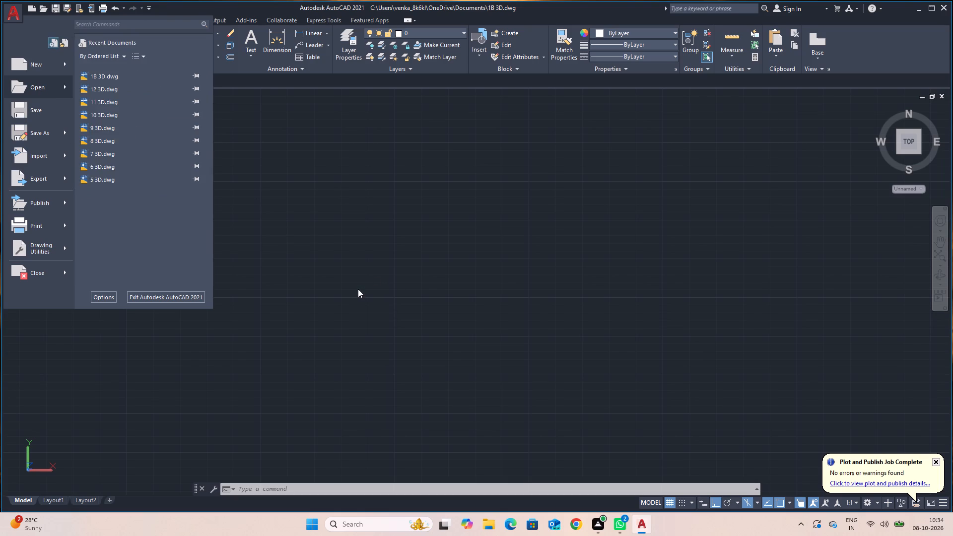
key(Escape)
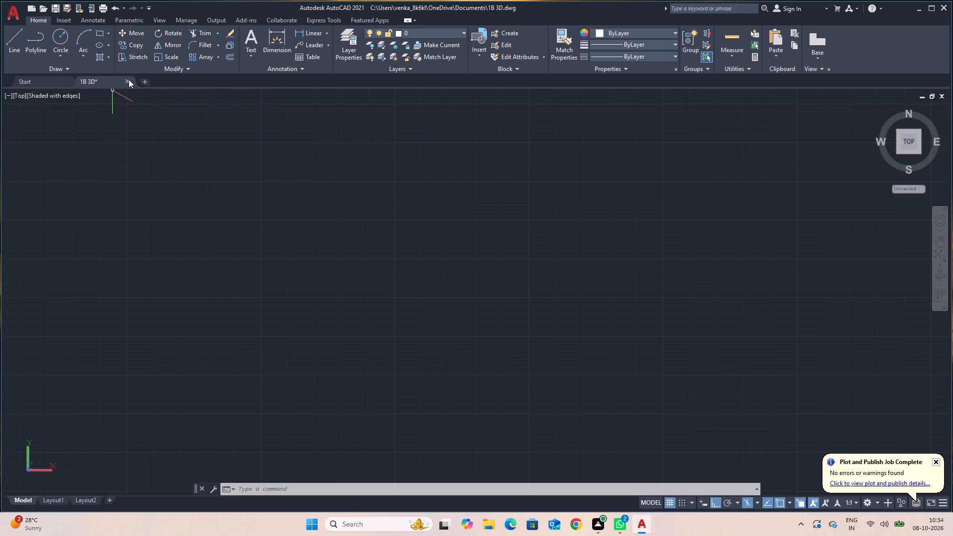
Start a new blank drawing and close the open 1B 3D drawing without saving its changes.
click(129, 79)
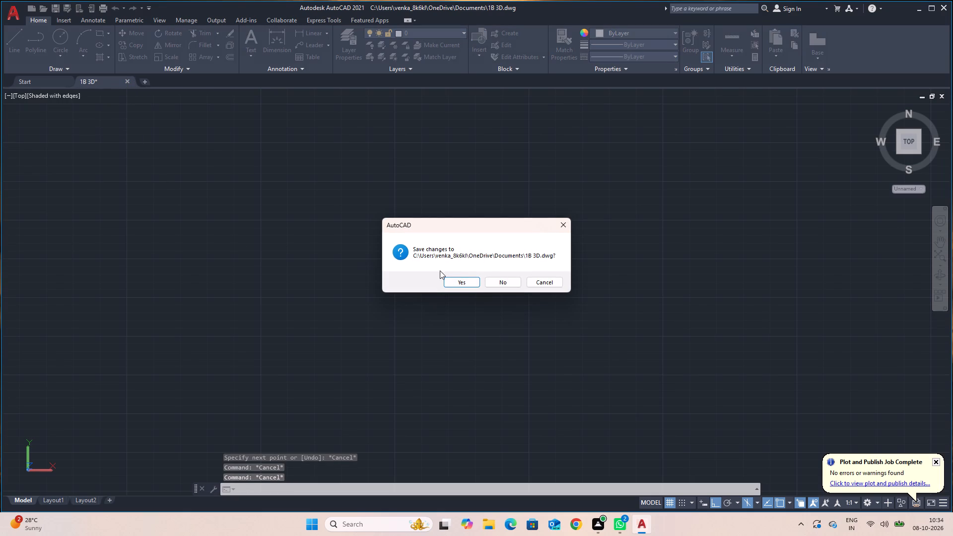
click(562, 225)
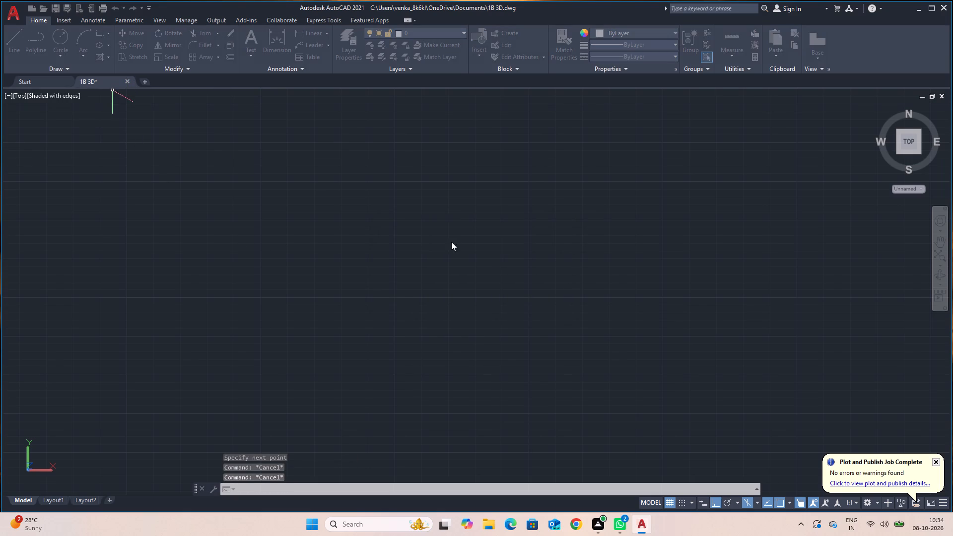
click(51, 80)
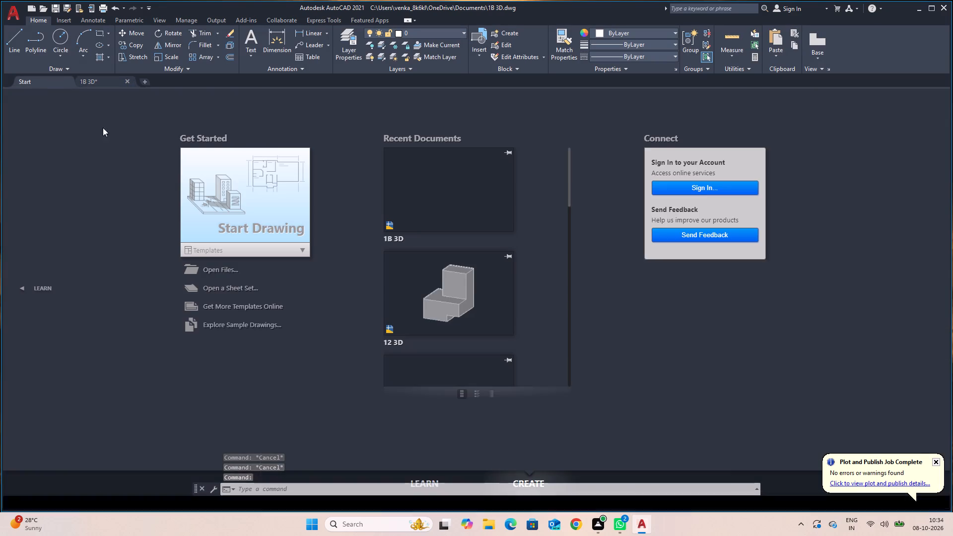
click(292, 215)
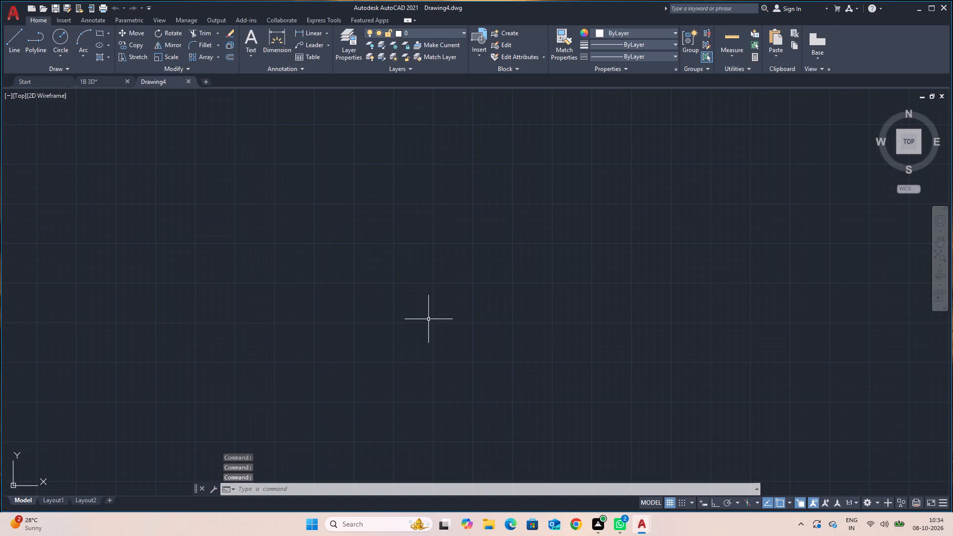
click(126, 80)
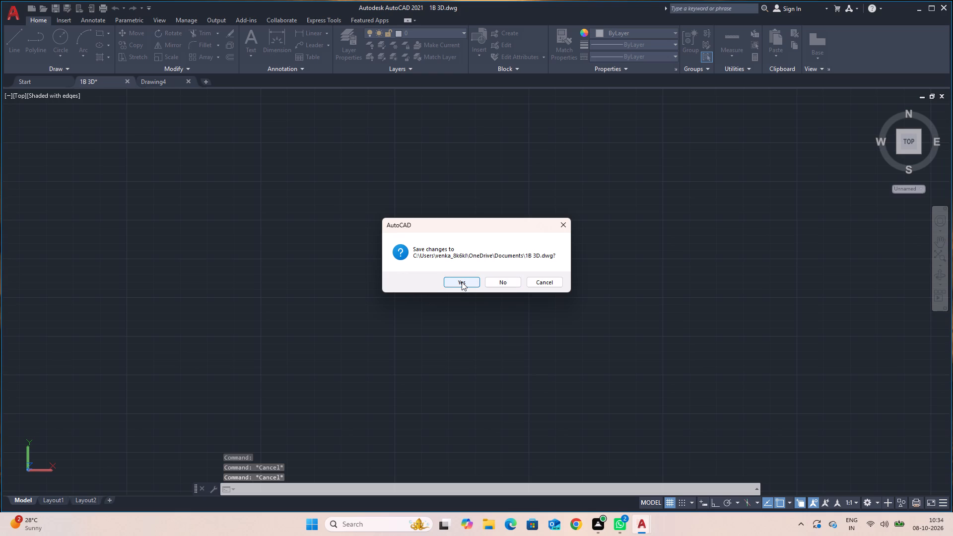
click(499, 279)
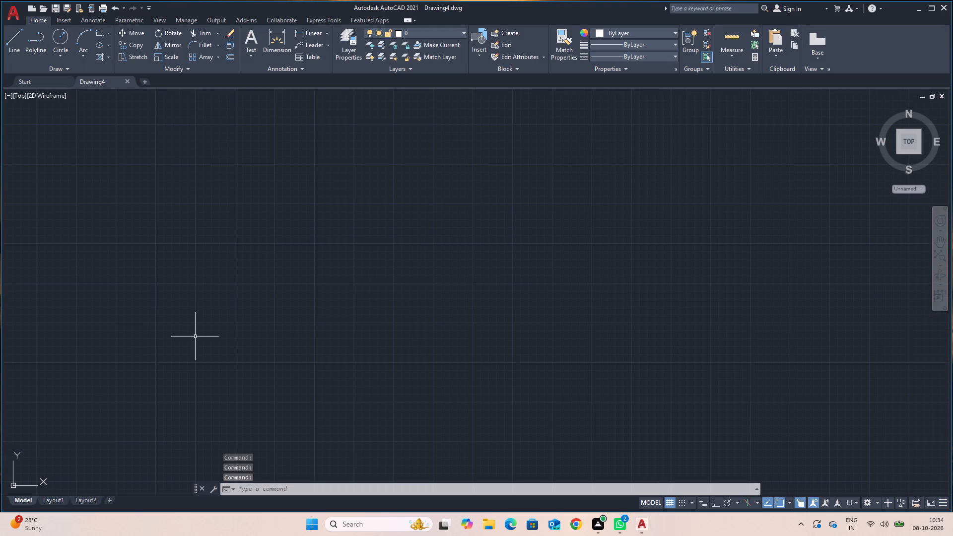
Save the new drawing in the Documents folder as 1B 3D, first deleting the existing 1B 3D file there.
key(ctrl+s)
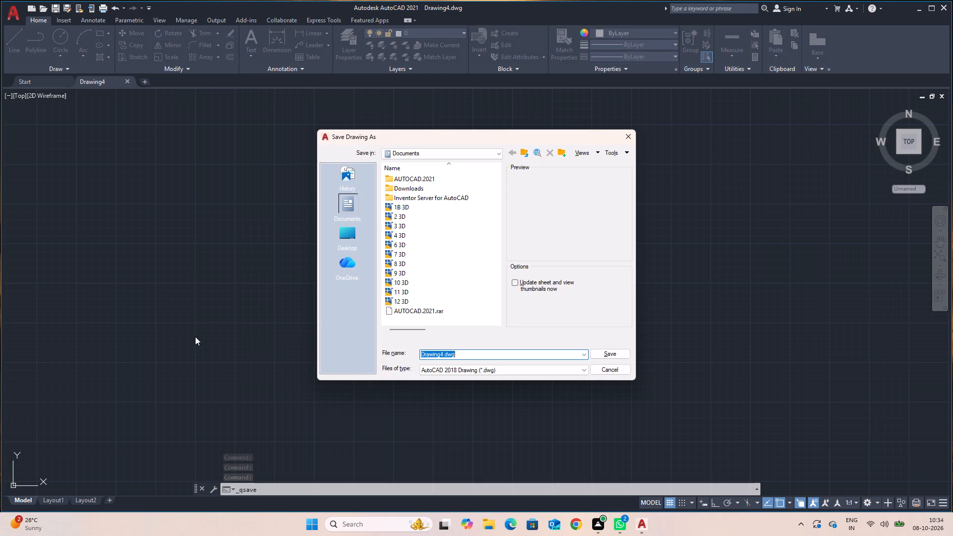
click(414, 206)
right_click(414, 206)
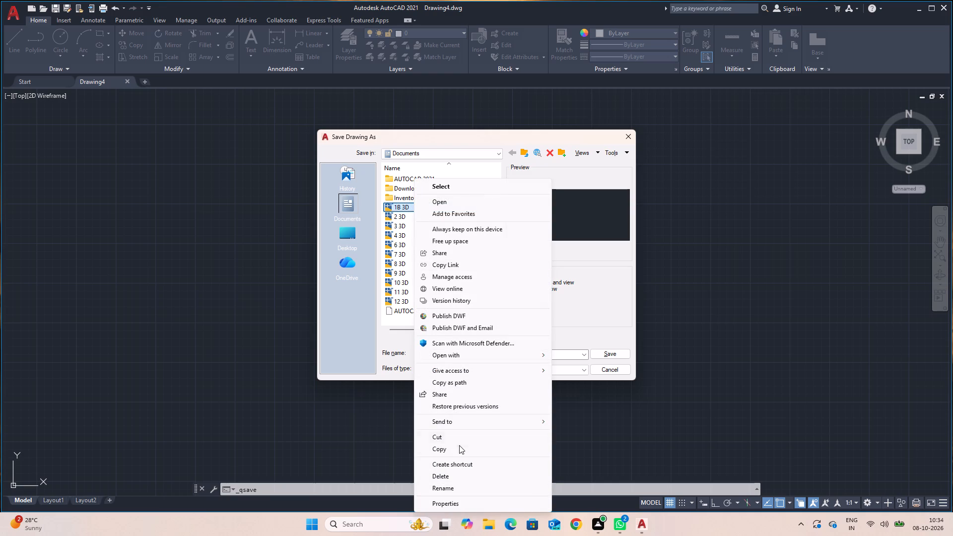
scroll(461, 428, down, 2)
click(370, 451)
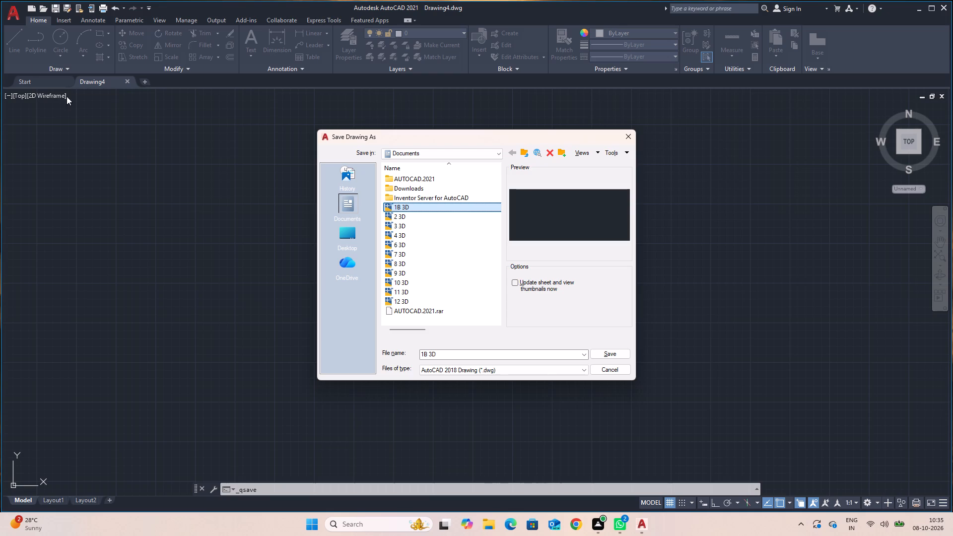
click(487, 528)
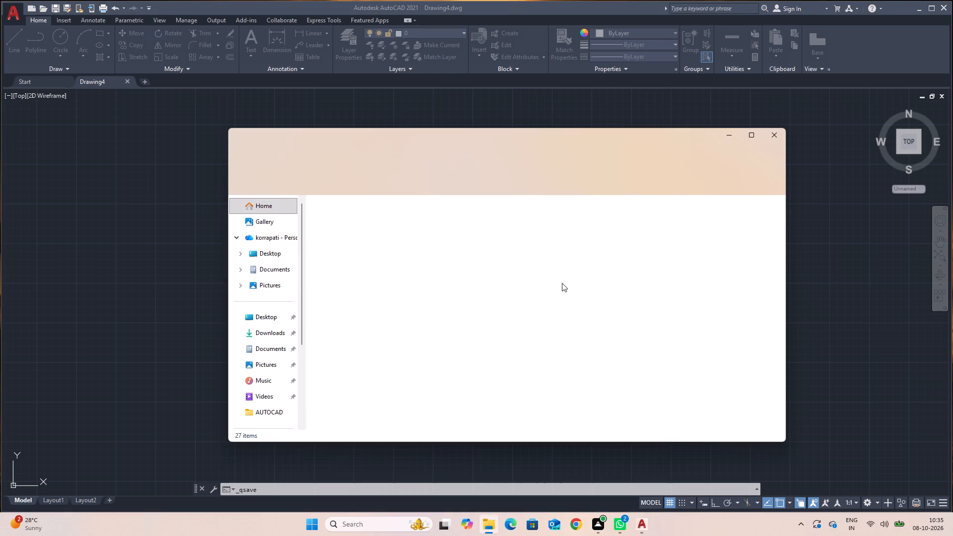
click(778, 130)
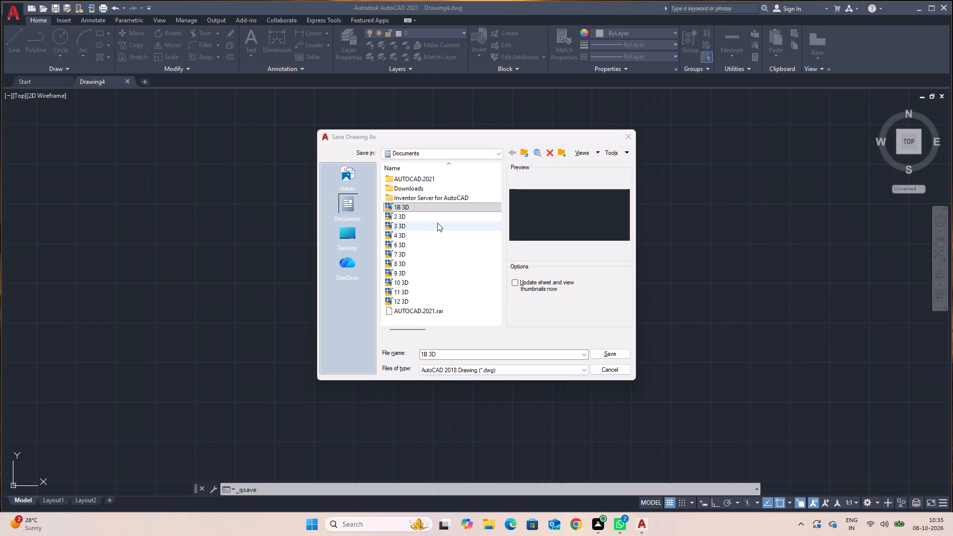
click(441, 204)
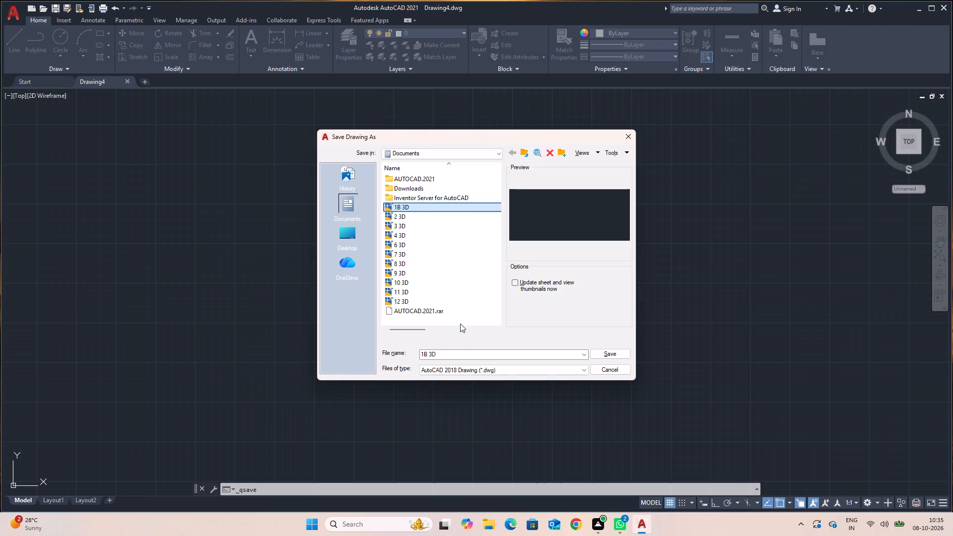
right_click(478, 210)
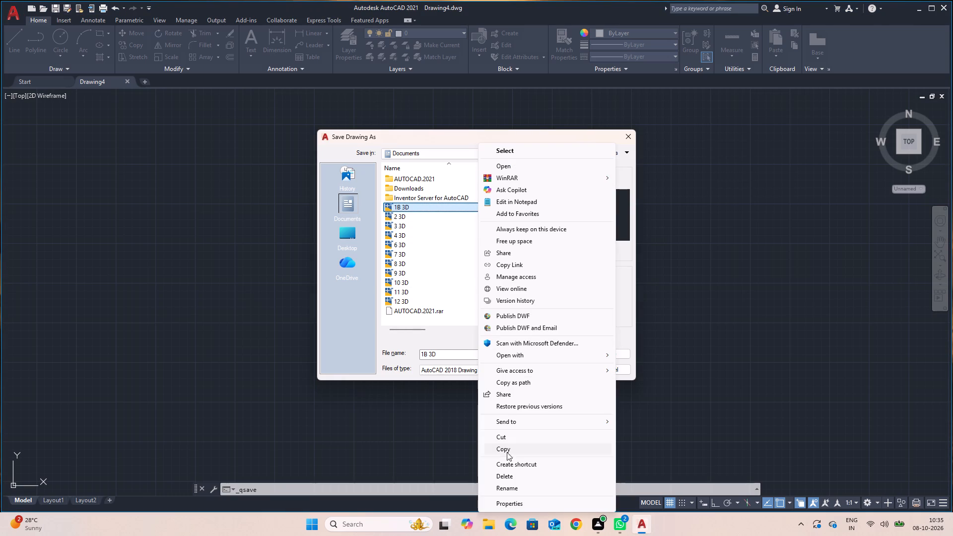
click(512, 477)
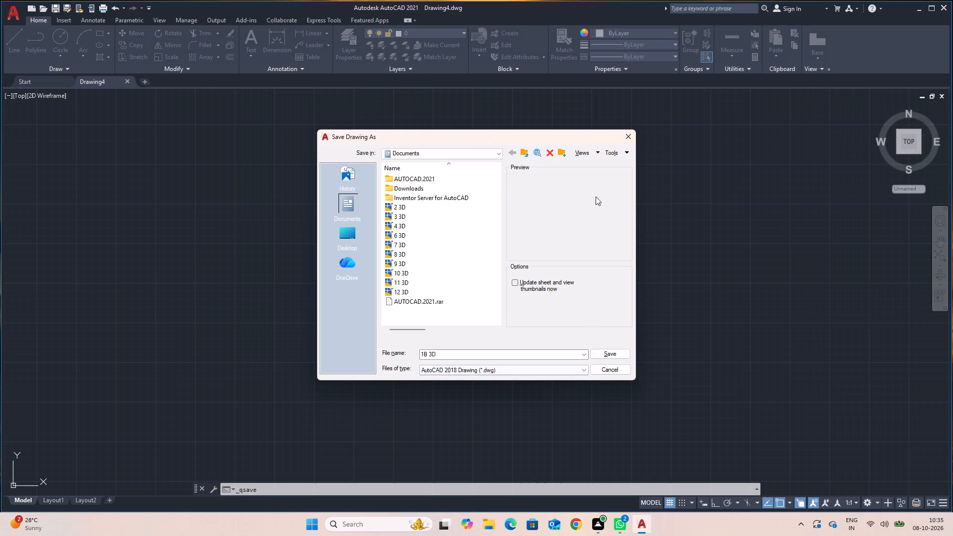
click(618, 356)
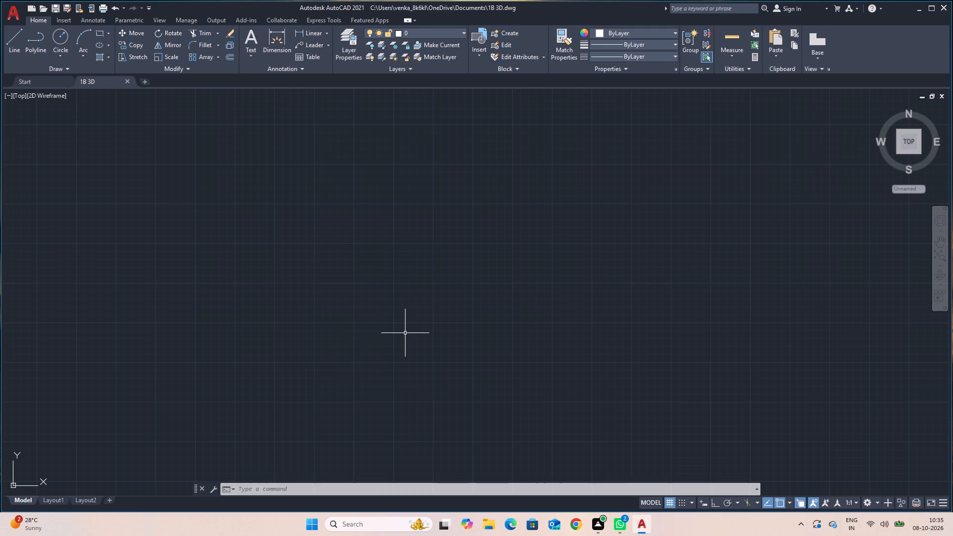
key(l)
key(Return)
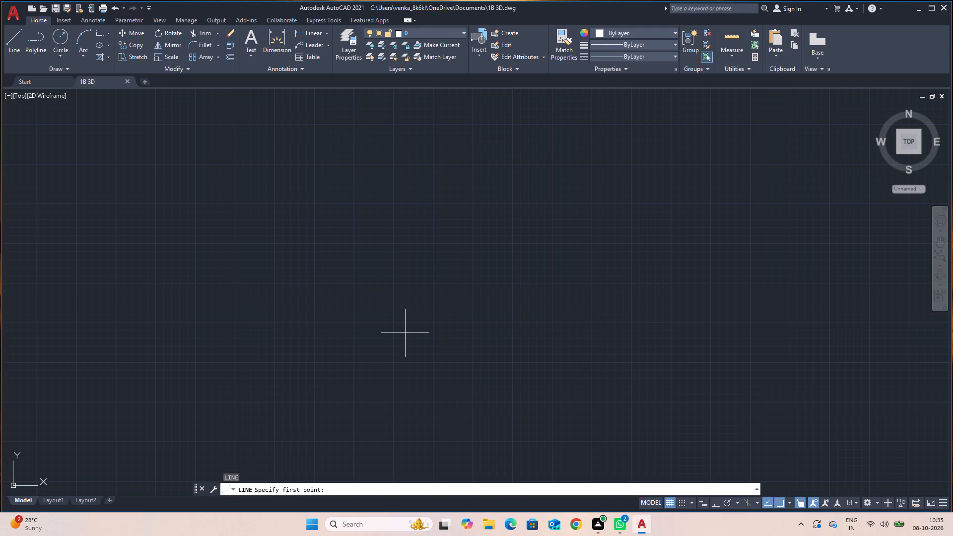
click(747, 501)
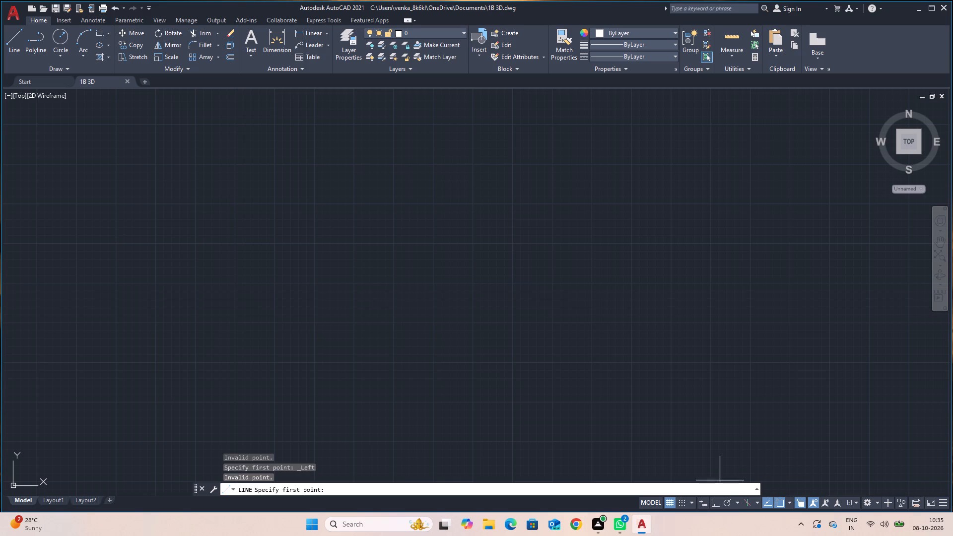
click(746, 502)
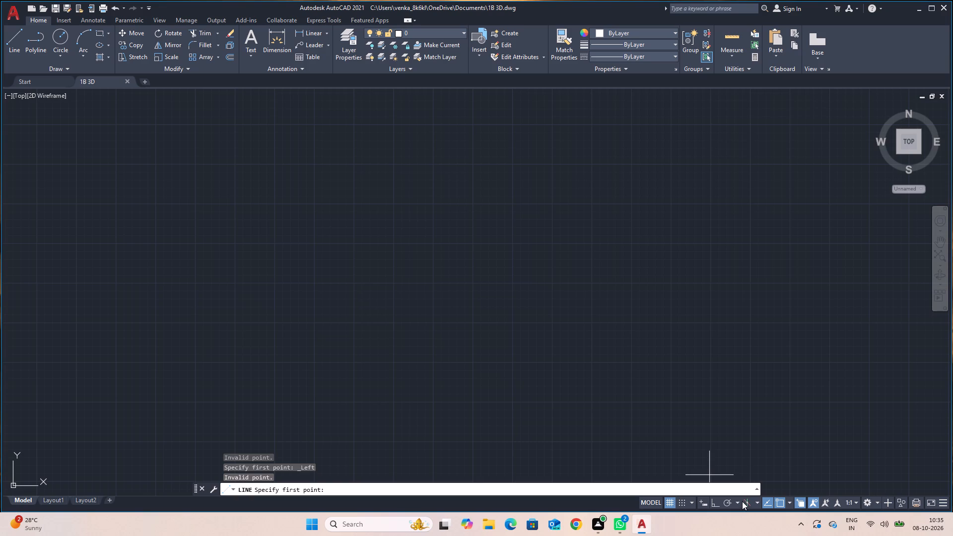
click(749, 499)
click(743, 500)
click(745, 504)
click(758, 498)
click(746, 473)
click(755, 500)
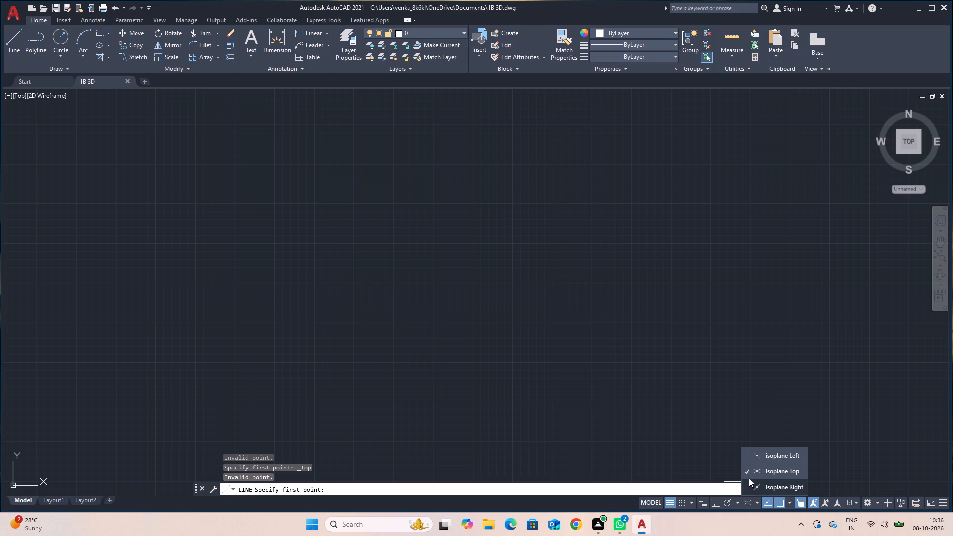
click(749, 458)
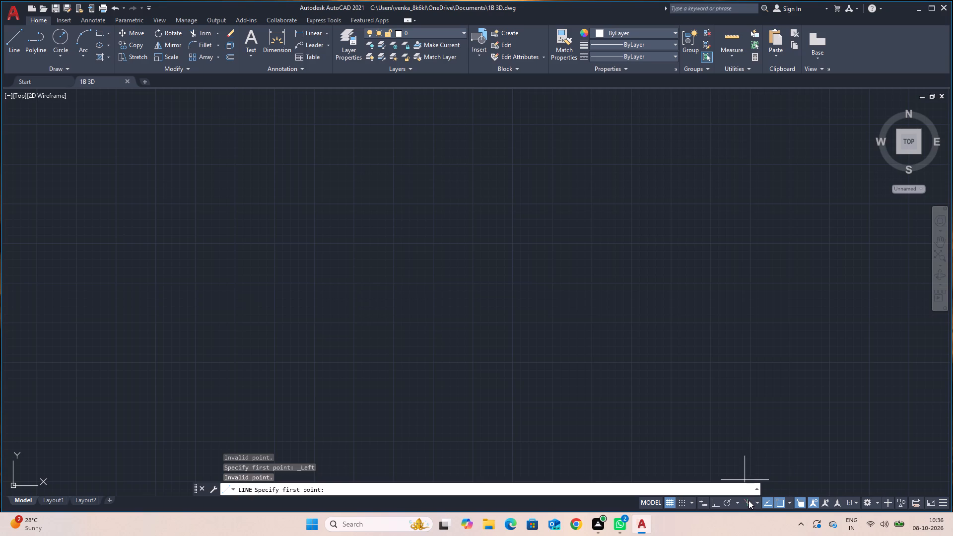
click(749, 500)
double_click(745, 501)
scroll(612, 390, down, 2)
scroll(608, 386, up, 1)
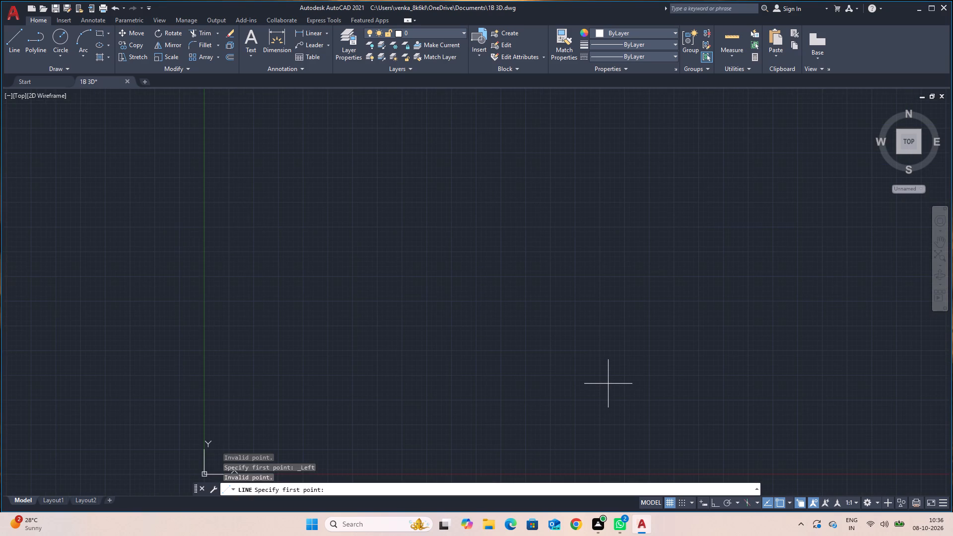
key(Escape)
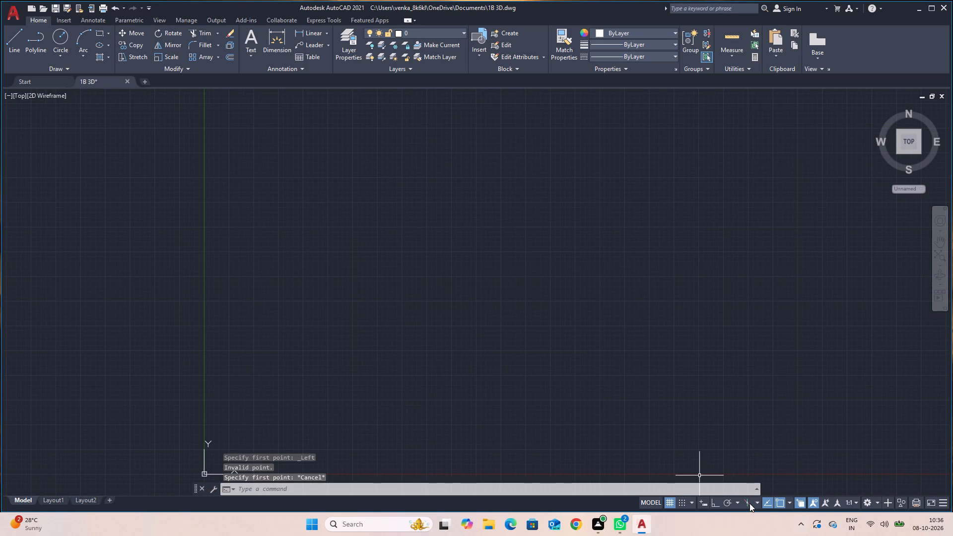
Turn on isometric drafting with the left isoplane.
click(746, 498)
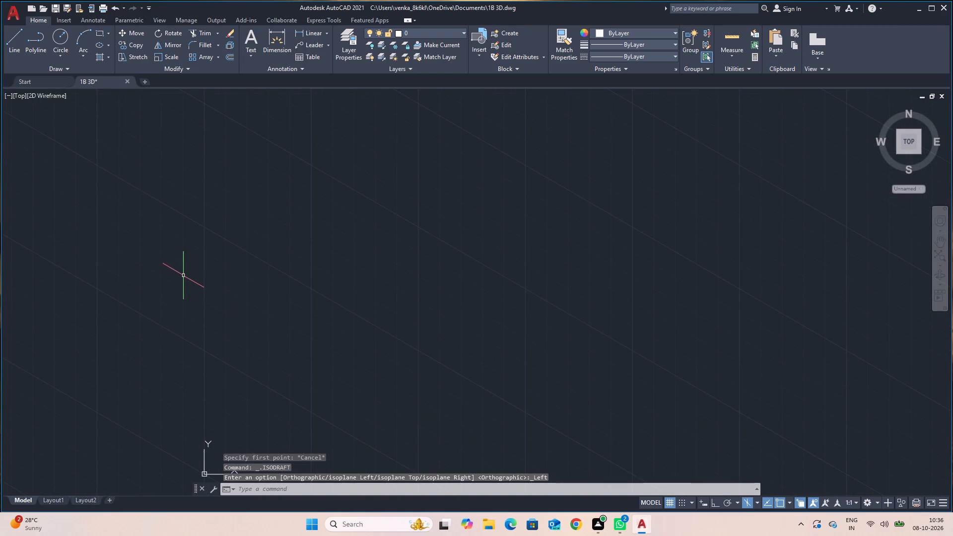
With Ortho on, draw a line 60 units straight down and continue it 70 units along the 330° axis.
key(l)
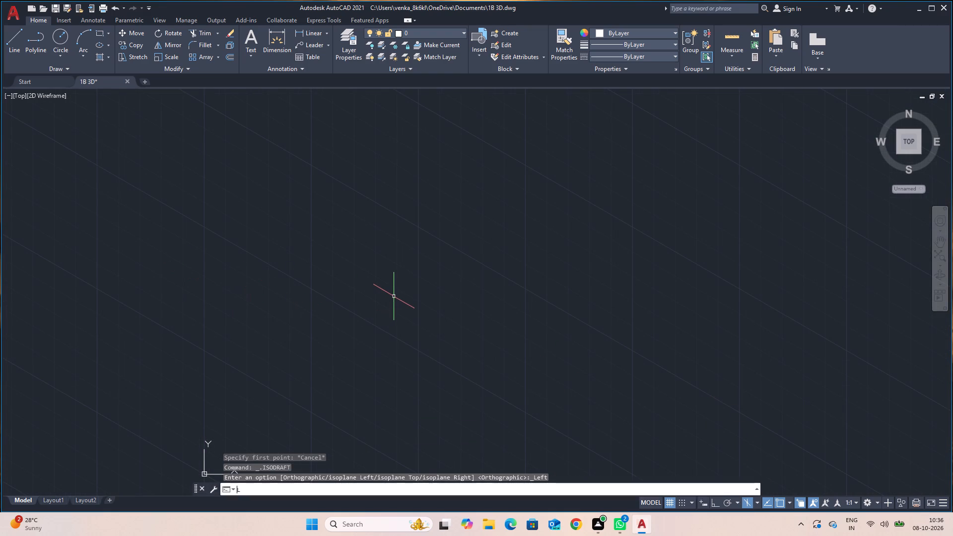
key(Return)
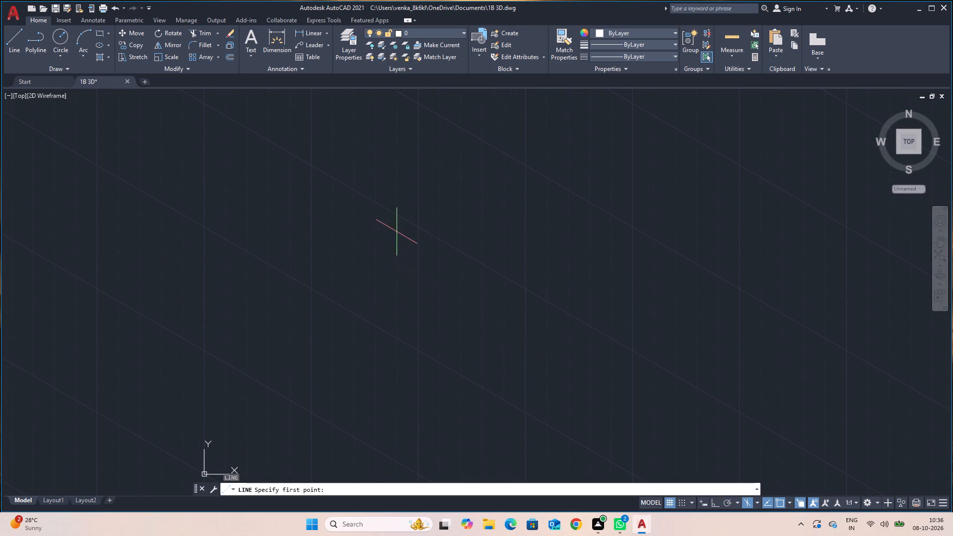
click(397, 232)
click(716, 499)
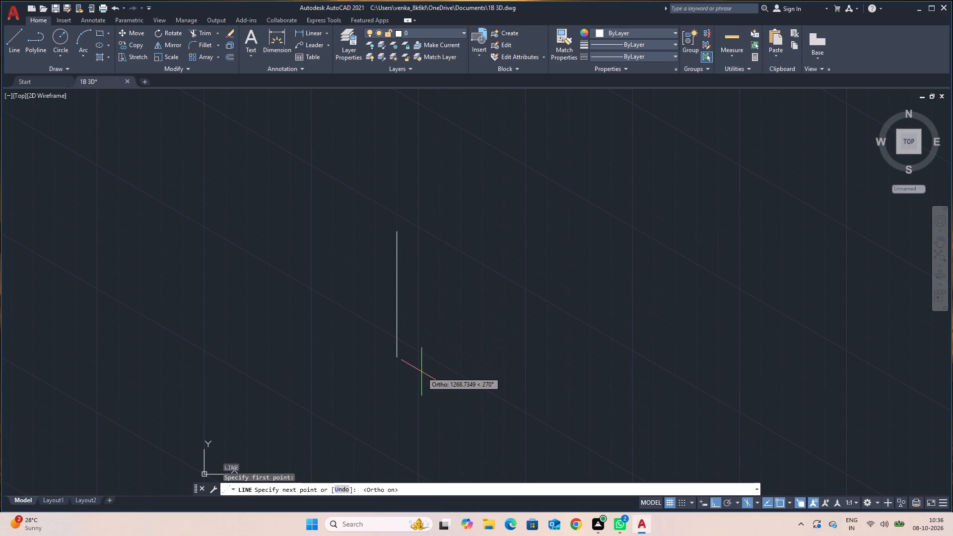
text(60)
key(Return)
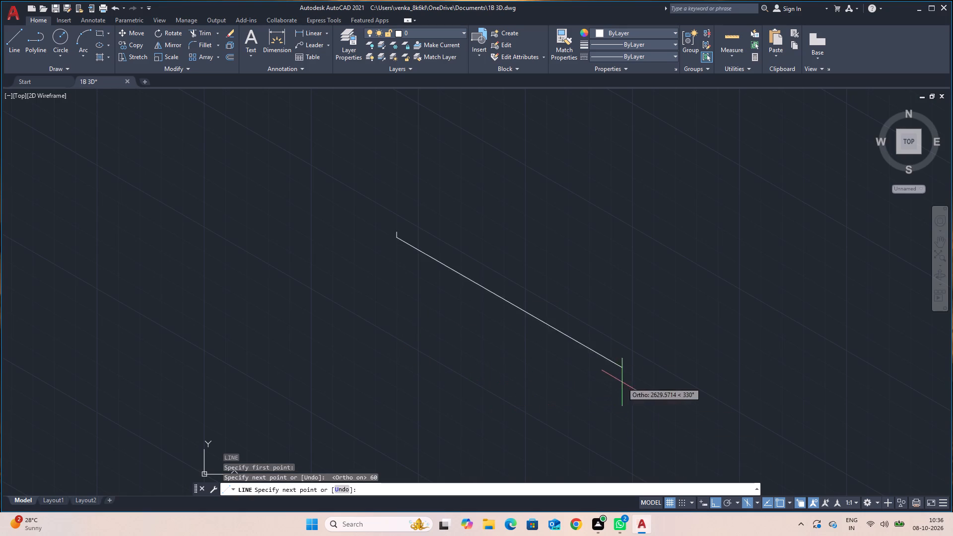
scroll(415, 248, up, 3)
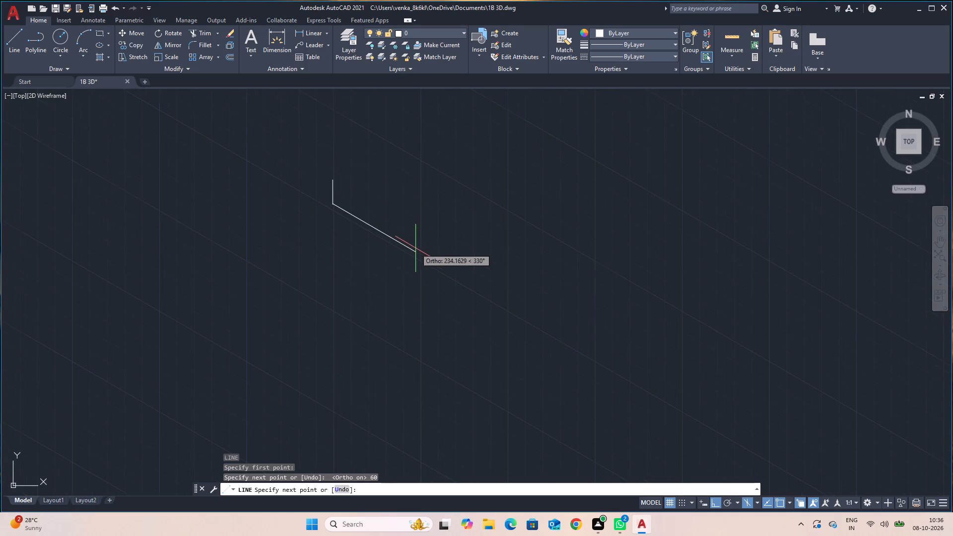
middle_drag(434, 210, 498, 380)
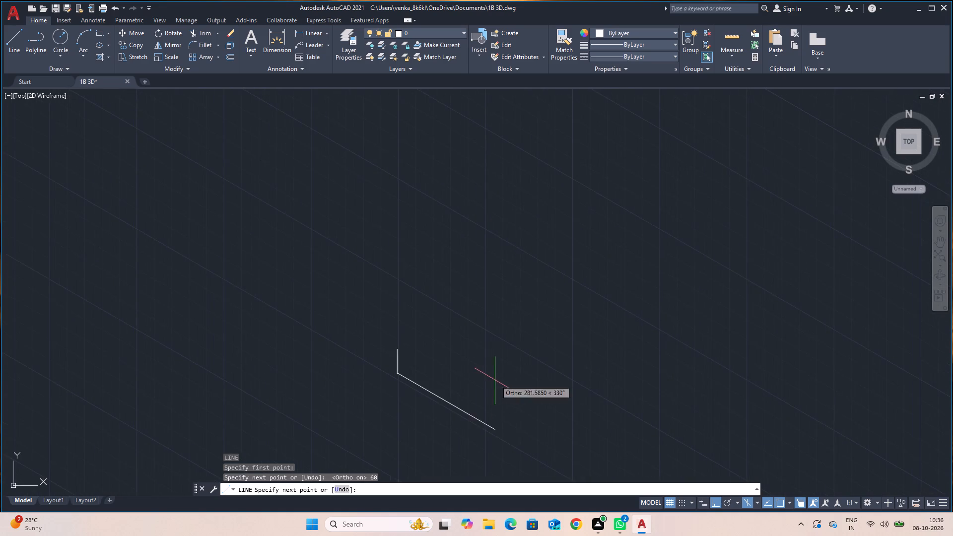
scroll(470, 389, up, 2)
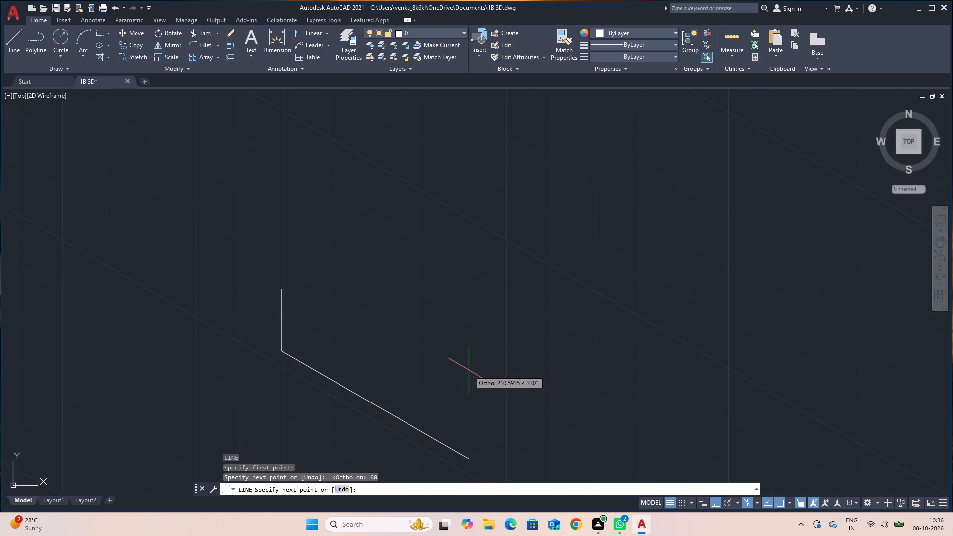
text(70)
key(Return)
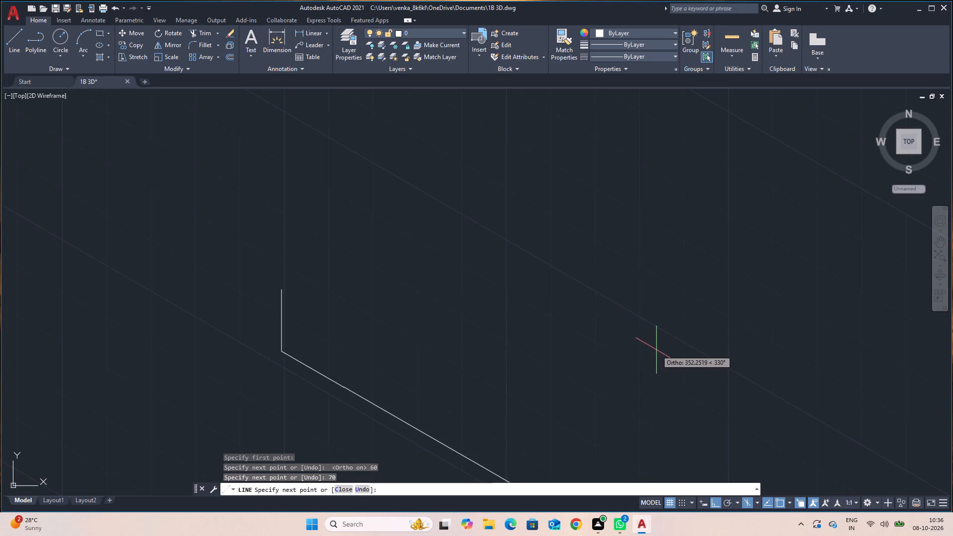
Continue the line into the base's front face: 90 units at 30° on the top isoplane, then 20 up, 90 back and 20 down on the right isoplane.
key(F5)
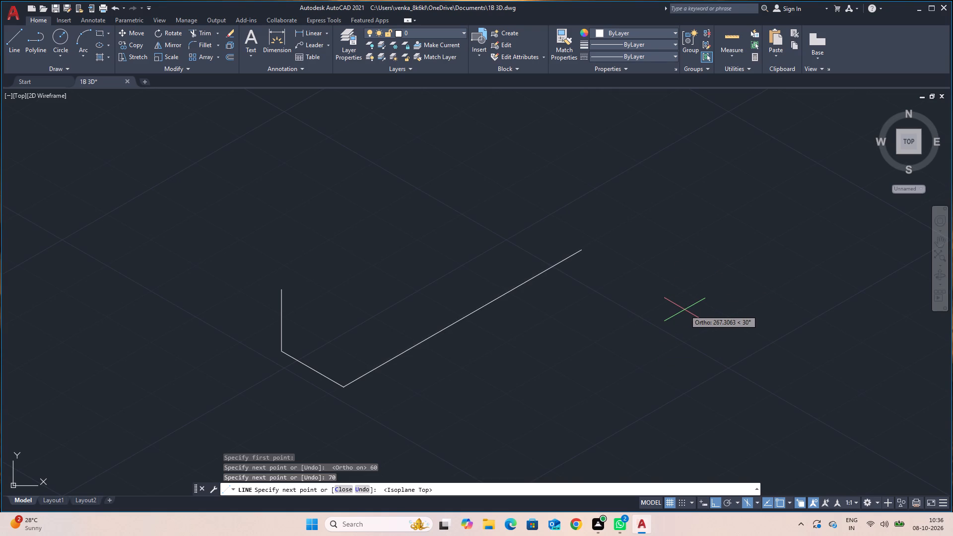
text(90)
key(Return)
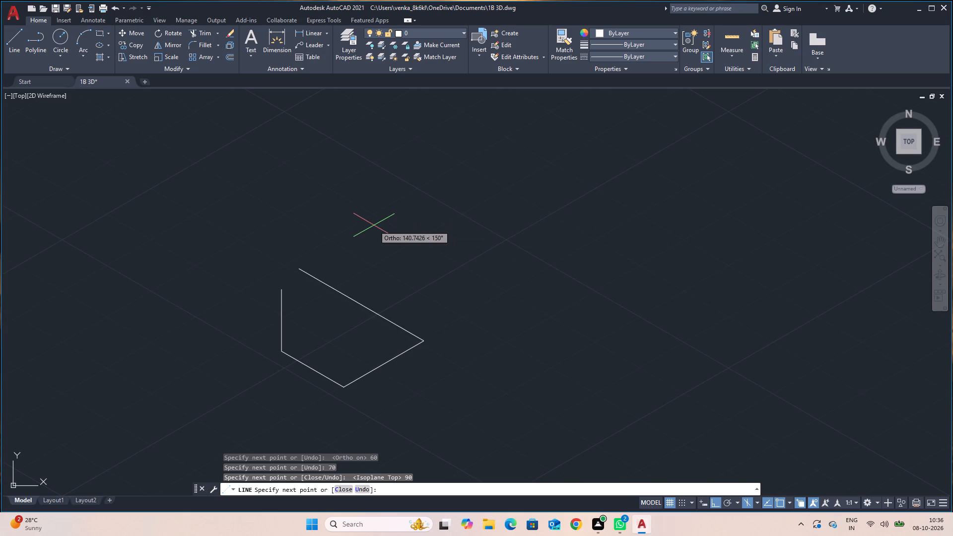
key(F5)
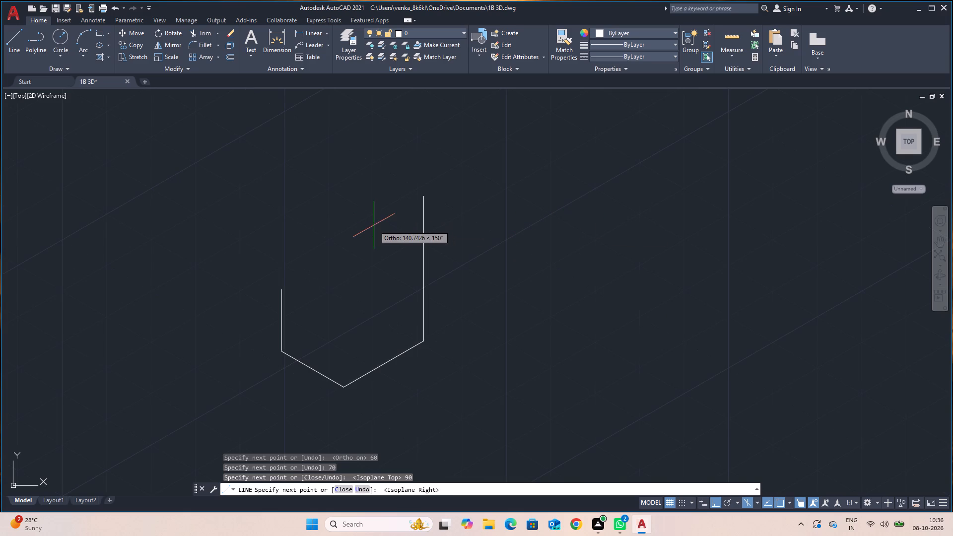
text(20)
key(Return)
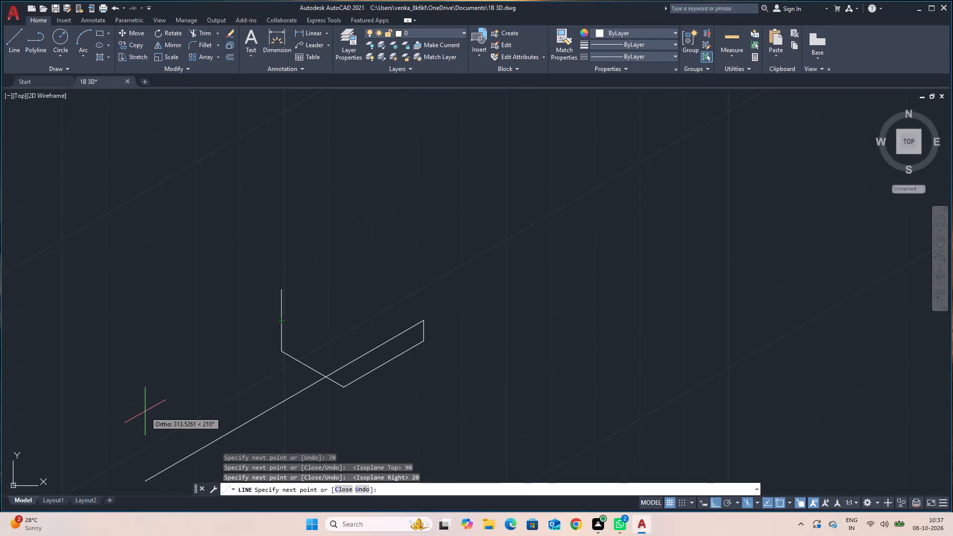
text(90)
key(Return)
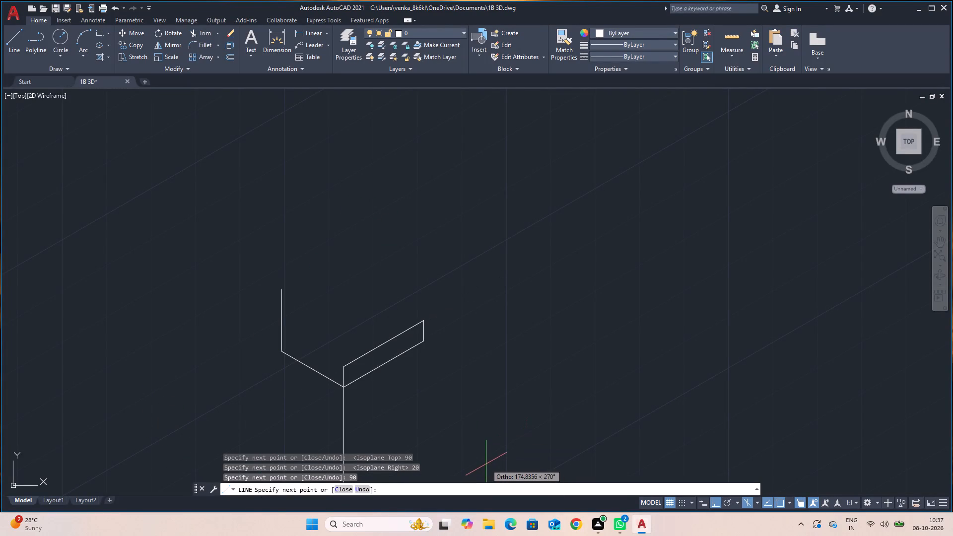
text(20)
key(Return)
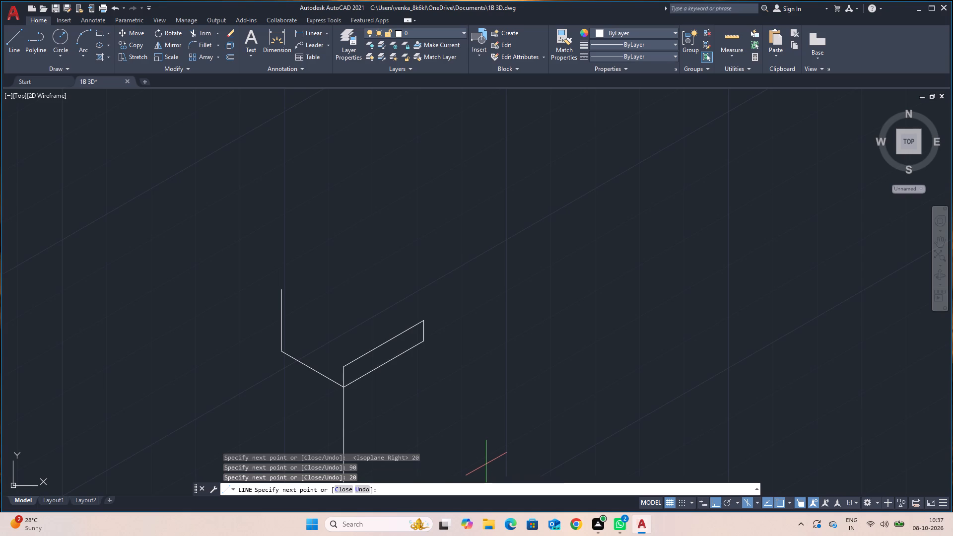
key(Escape)
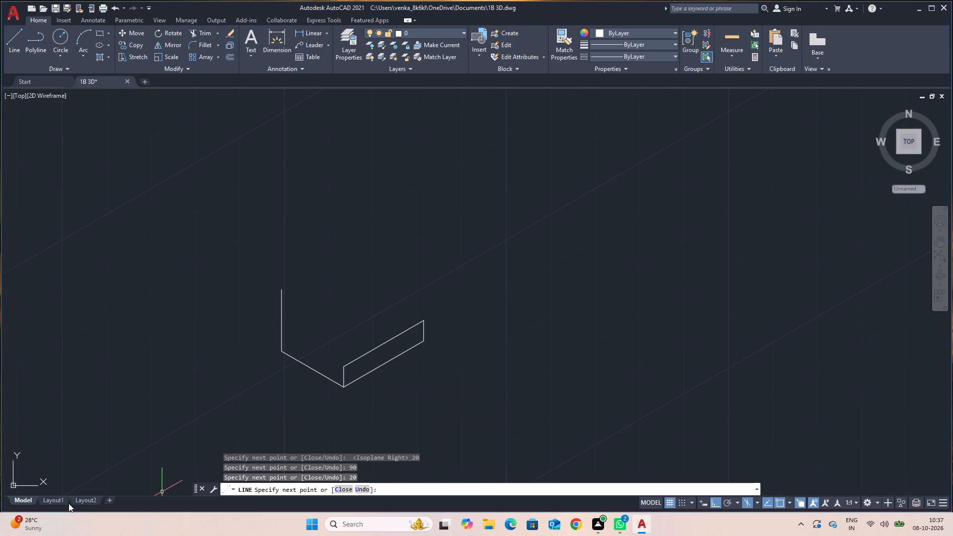
Outline the base's top face from the front face's upper near corner with lines of 35, 90 and 35 units, using the left and top isoplanes.
key(l)
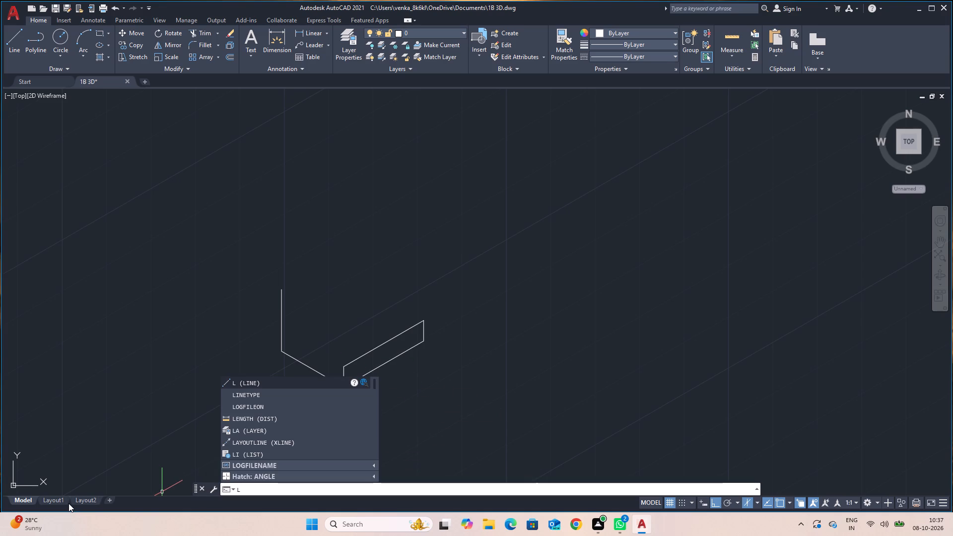
key(Return)
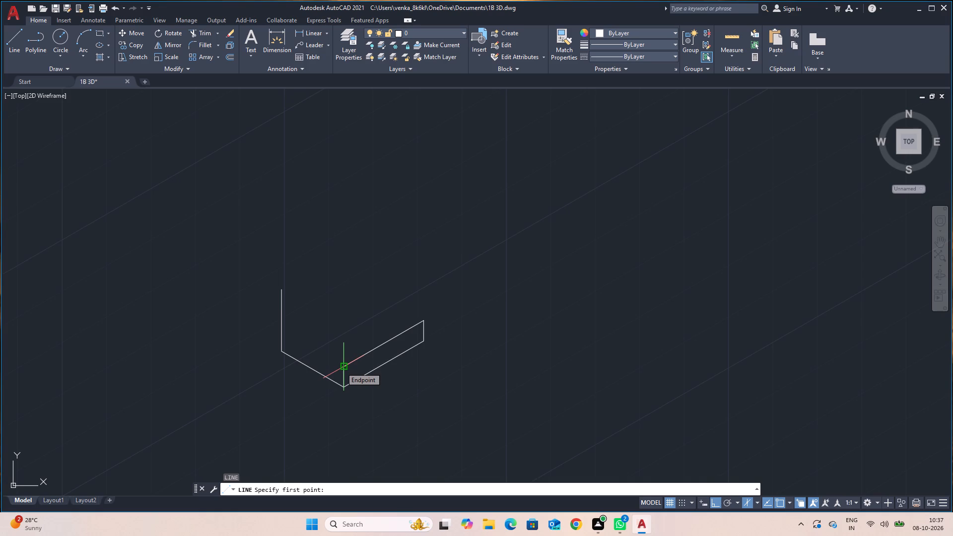
click(341, 367)
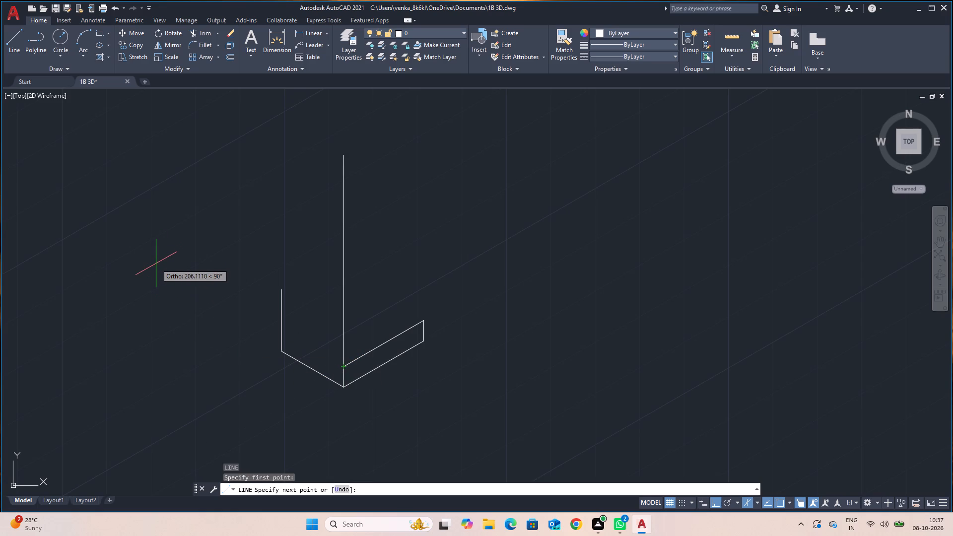
key(F5)
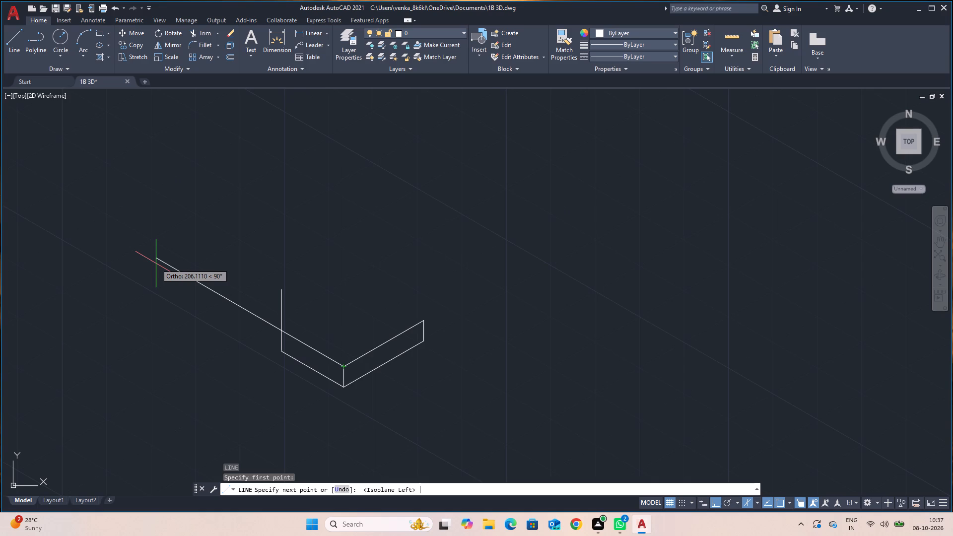
text(35)
key(Return)
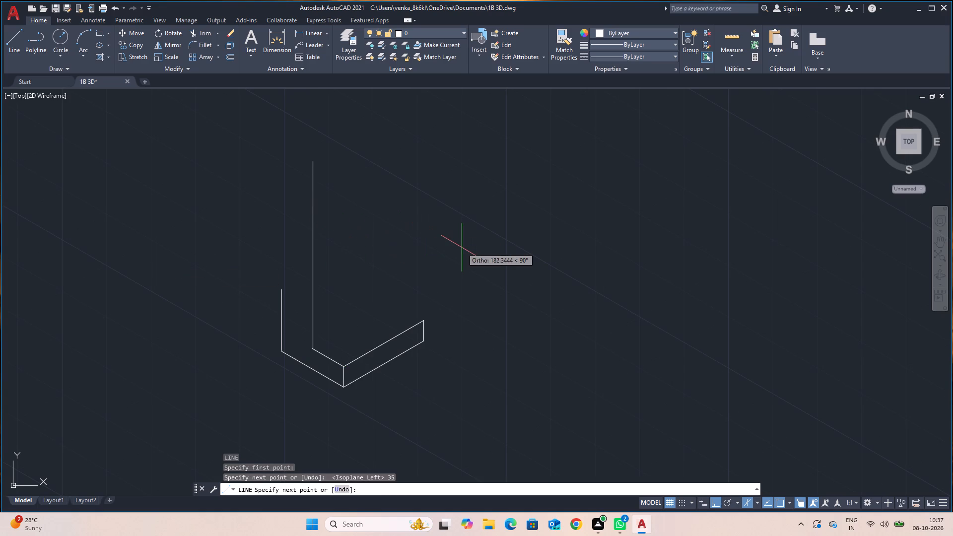
key(F5)
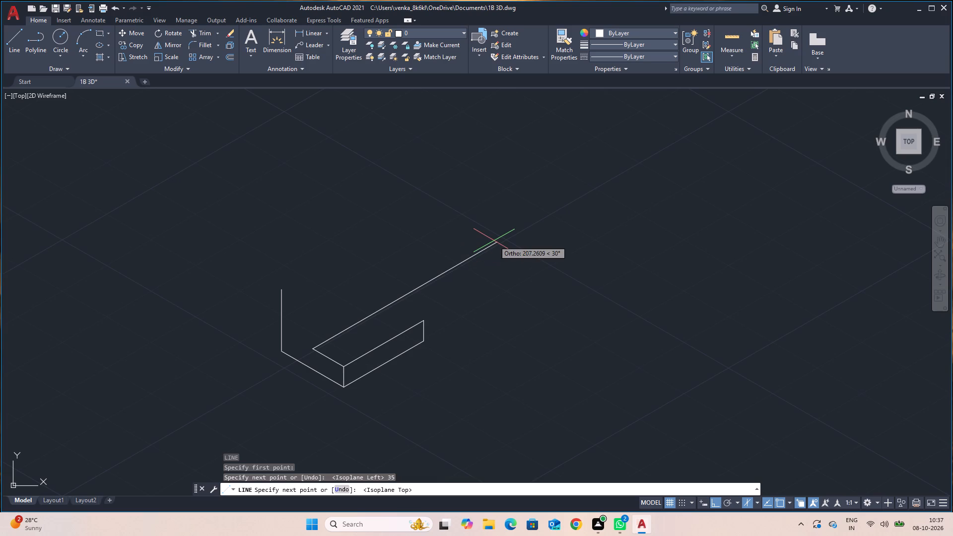
text(90)
key(Return)
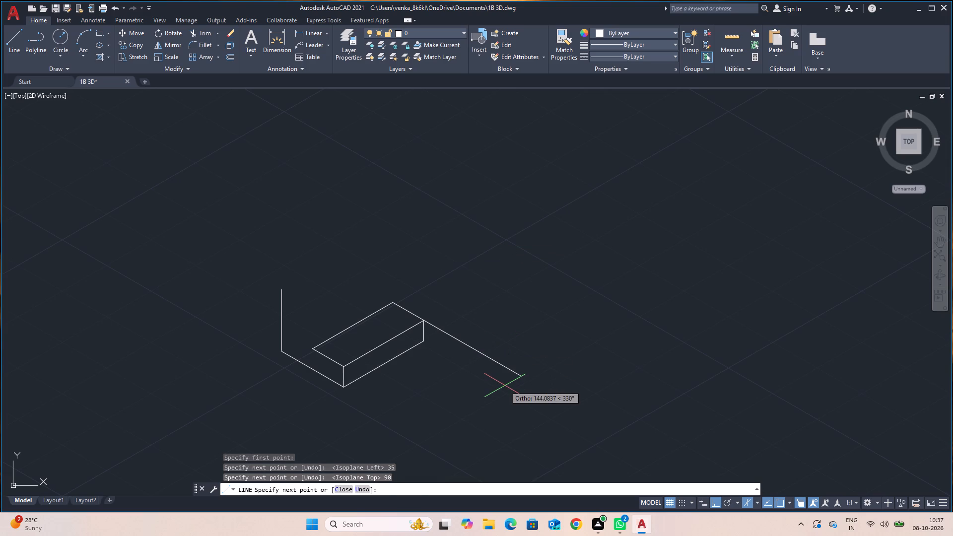
text(35)
key(Return)
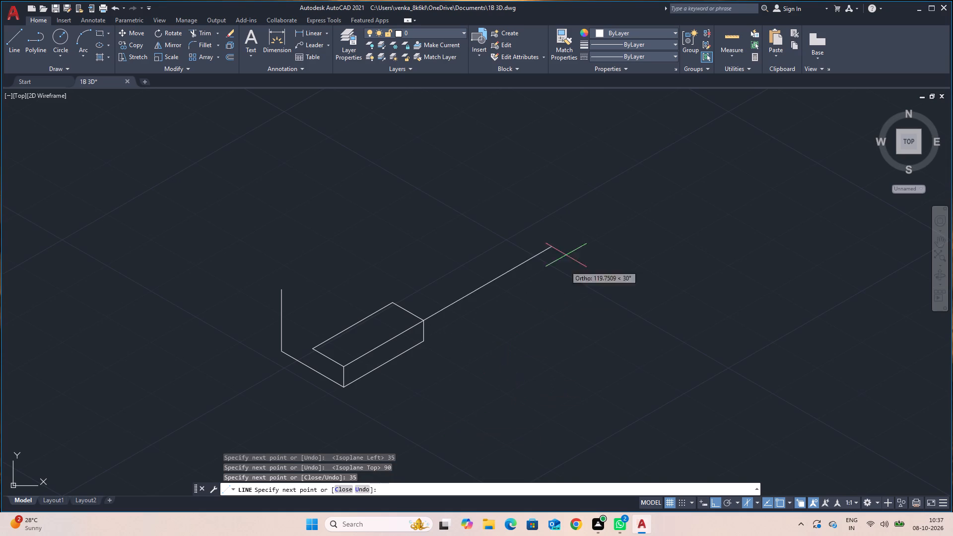
key(Escape)
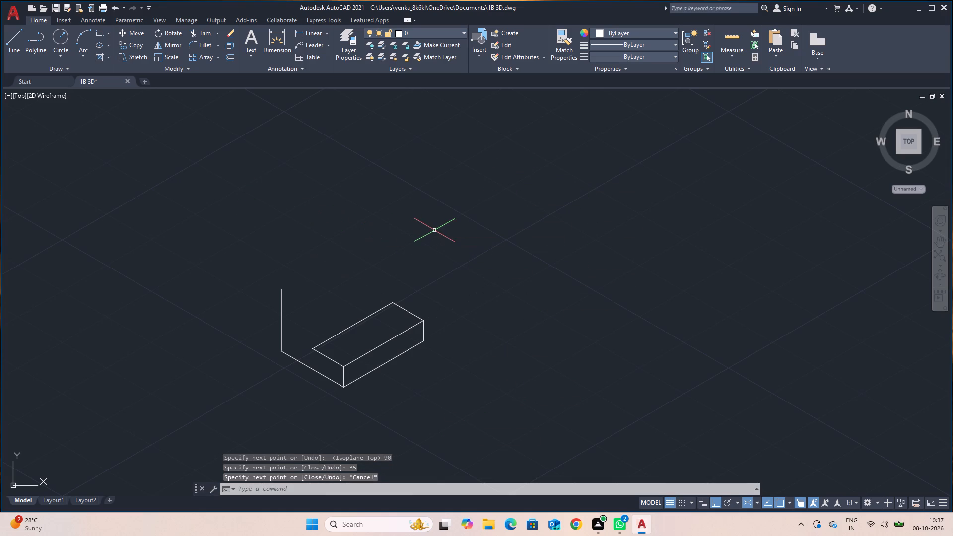
Draw a 40-unit vertical line up from the top face's inner near corner and join it to the upper end of the 60-unit edge.
key(l)
key(Return)
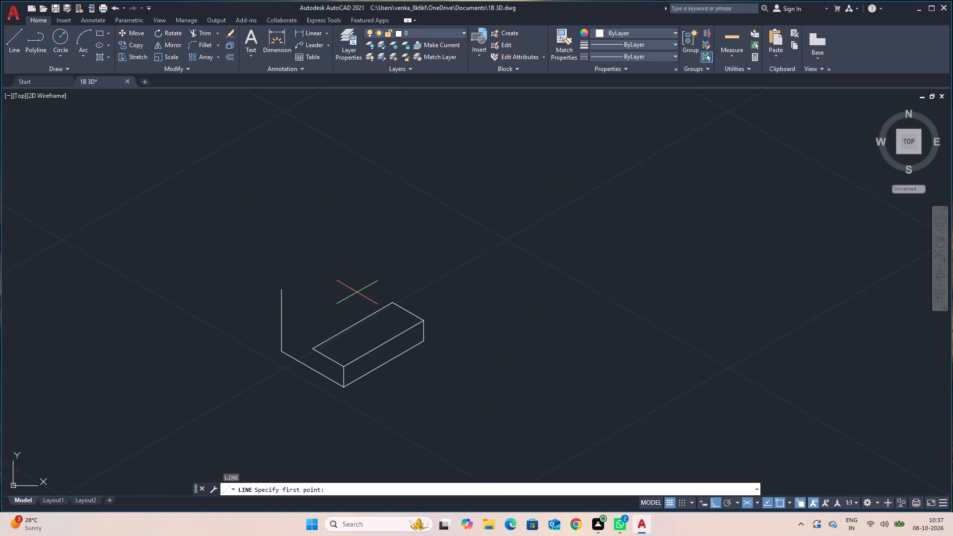
click(315, 346)
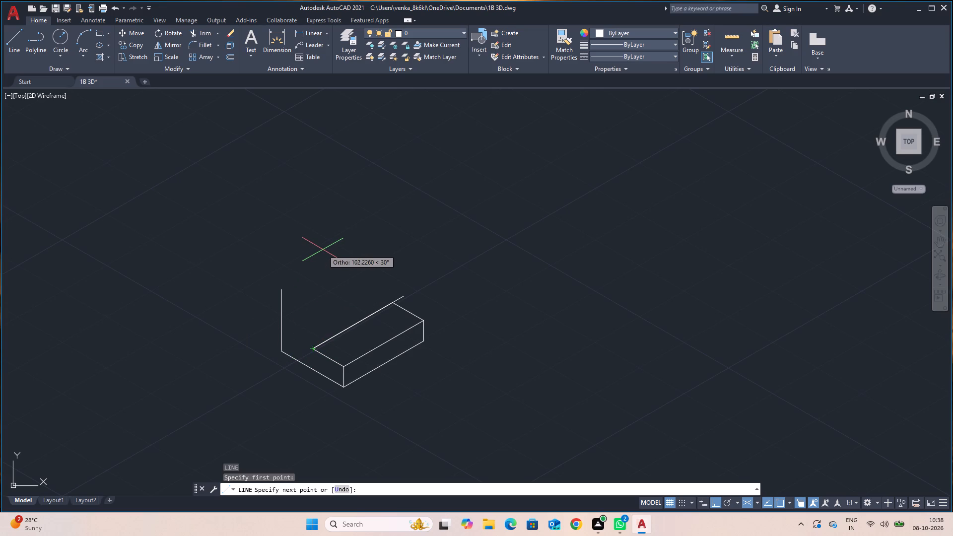
key(F5)
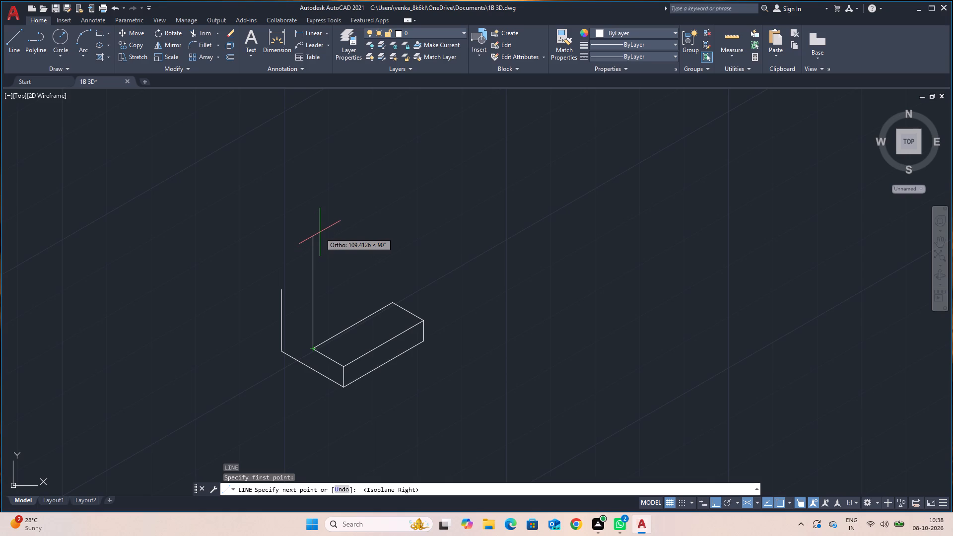
text(40)
key(Return)
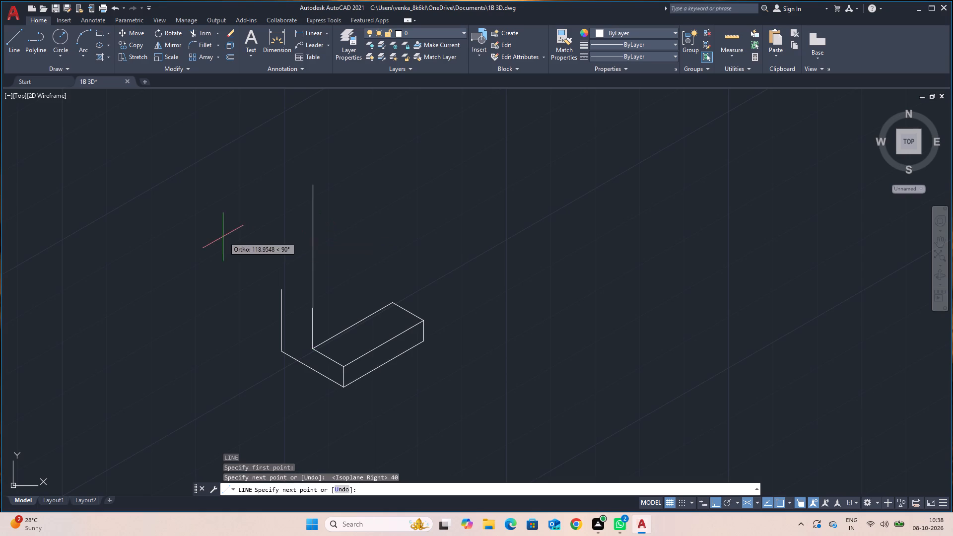
click(280, 291)
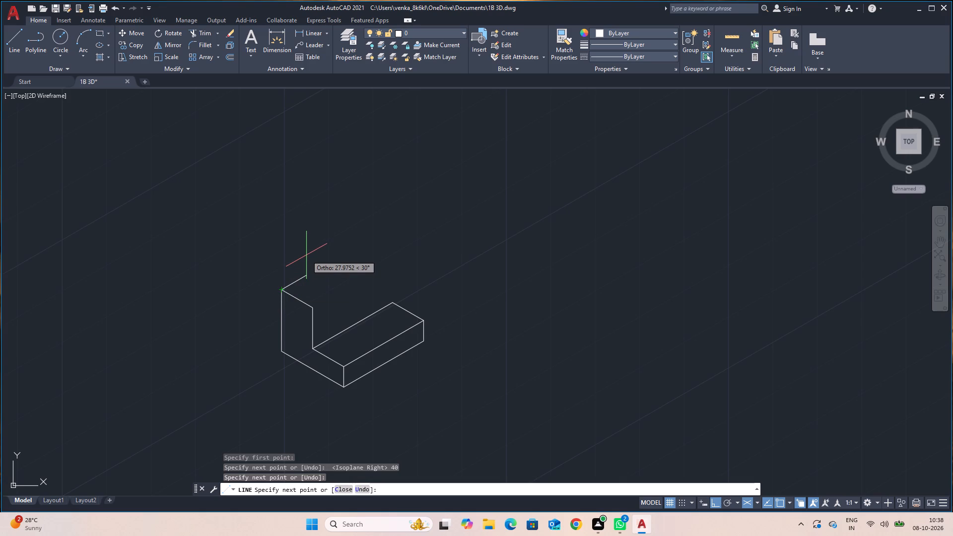
key(Escape)
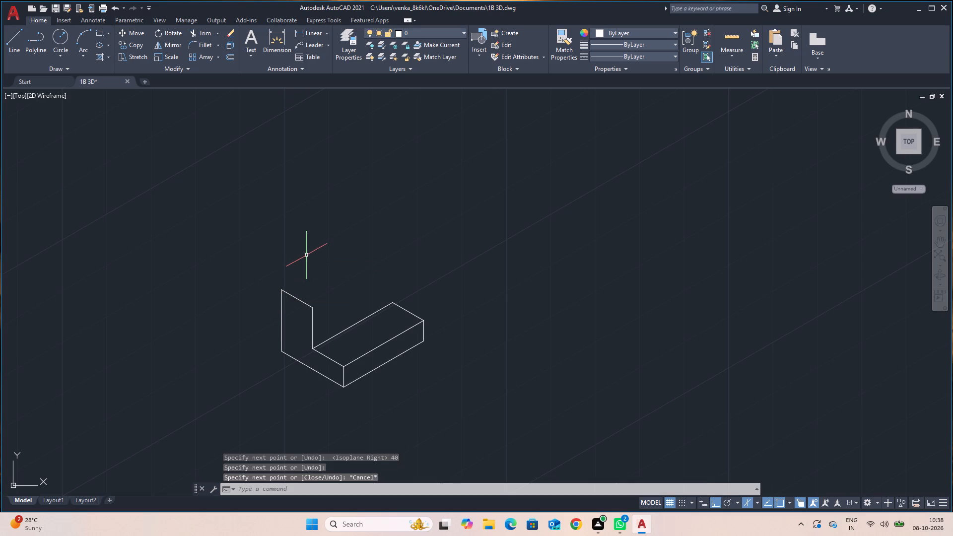
Draw a 40-unit vertical line up from the far inner corner of the base's top face.
key(l)
key(Return)
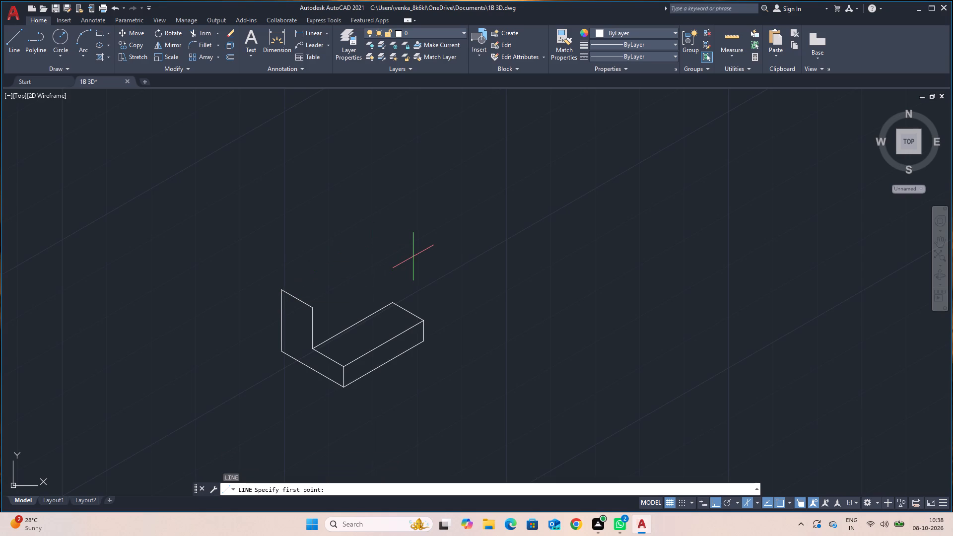
click(394, 302)
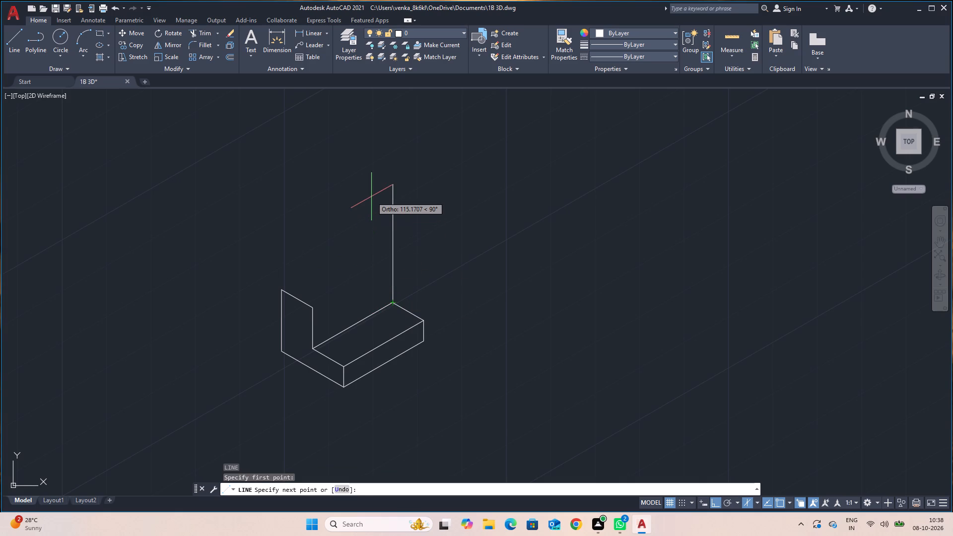
text(40)
key(Return)
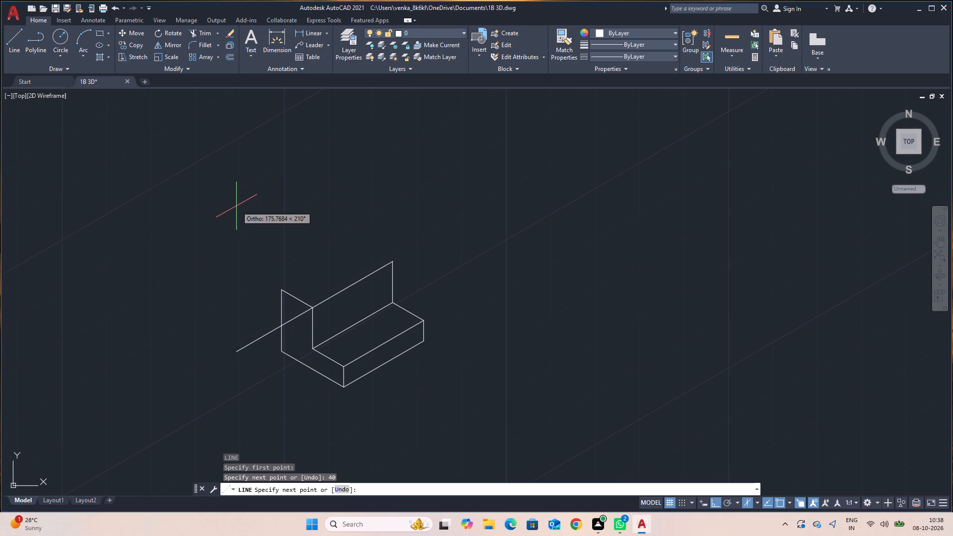
Continue from its upper end into a closed strip: 35 units at 150° on the left isoplane, then 7.5, 35 and 7.5 on the top isoplane.
key(F5)
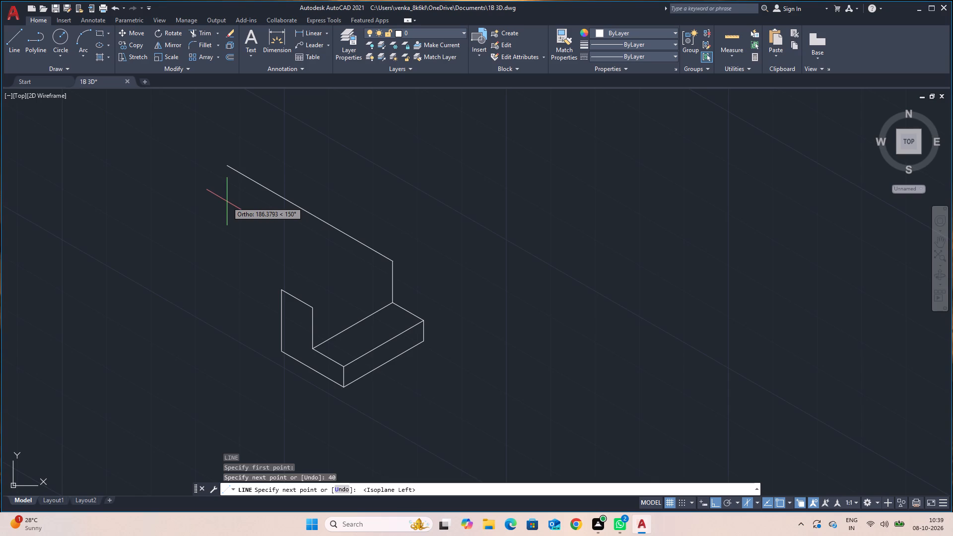
text(35)
key(Return)
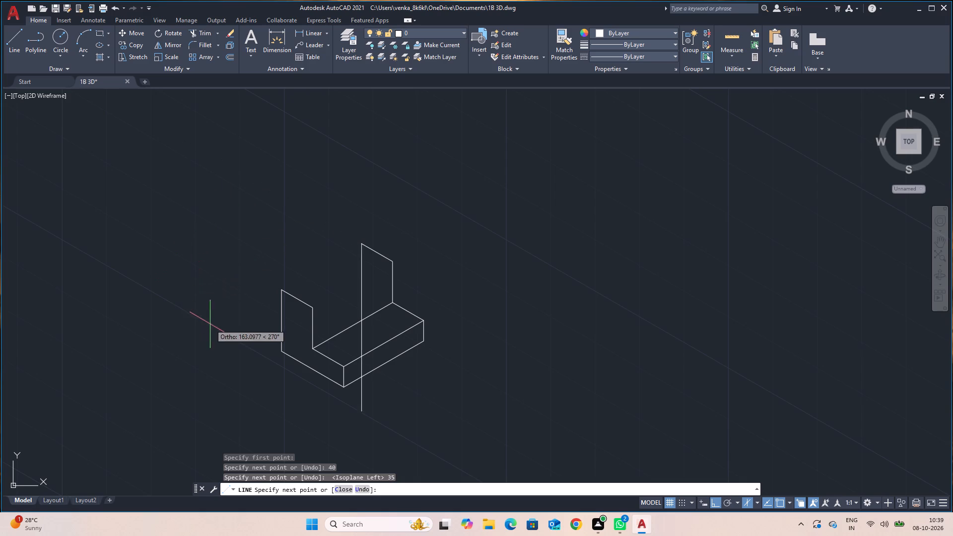
key(F5)
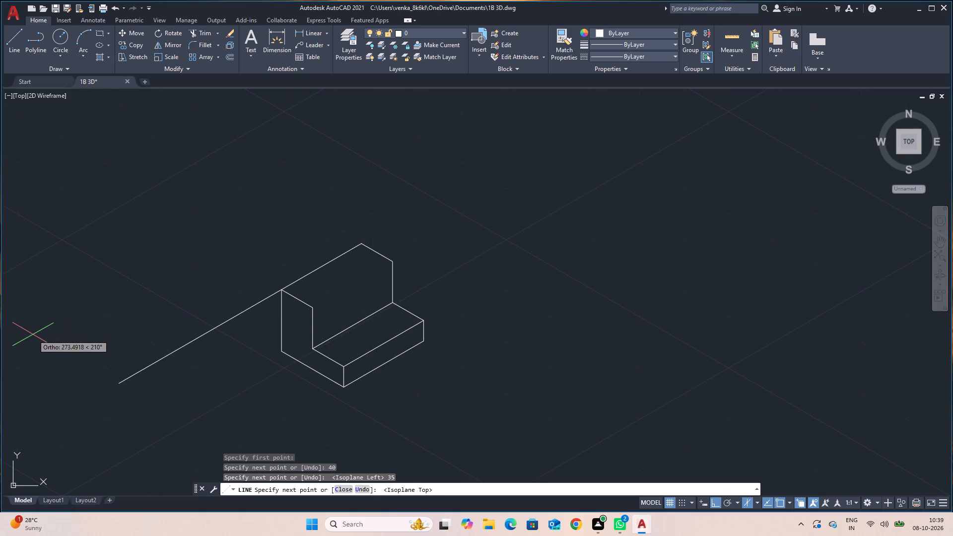
text(7.)
key(5)
key(Return)
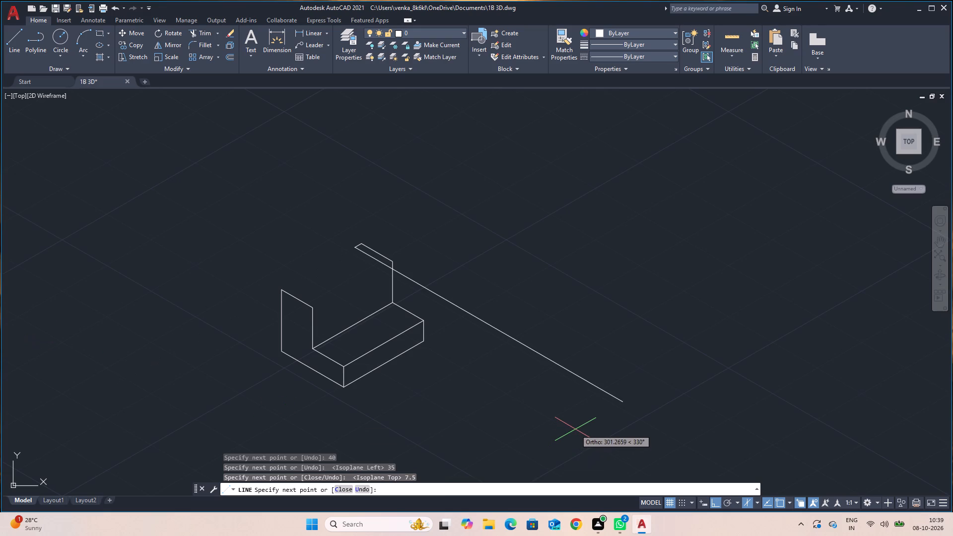
text(35)
key(Return)
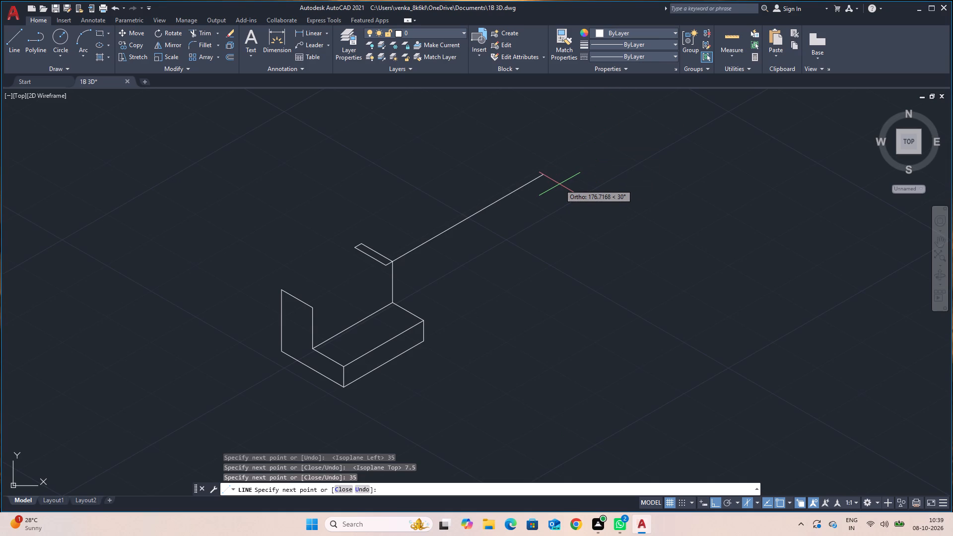
text(7.5)
key(Return)
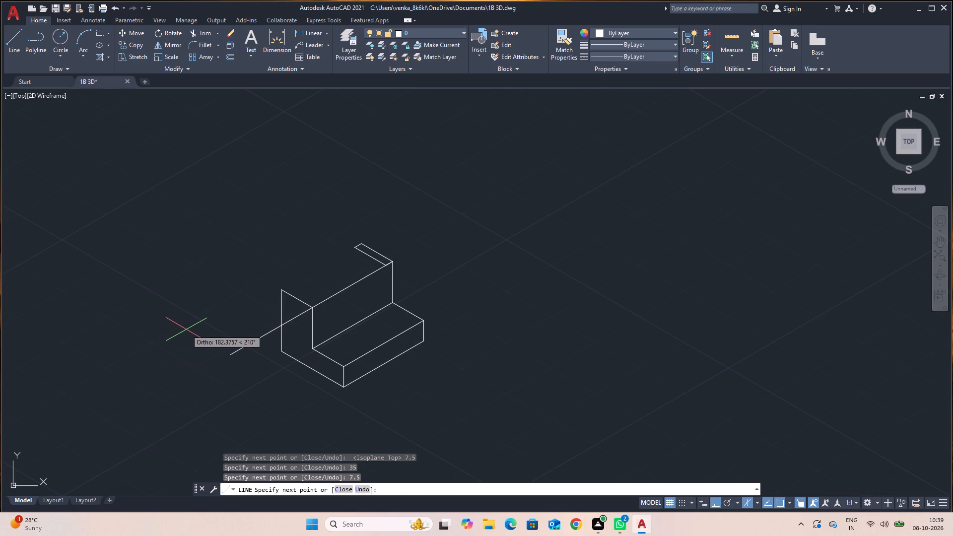
key(Escape)
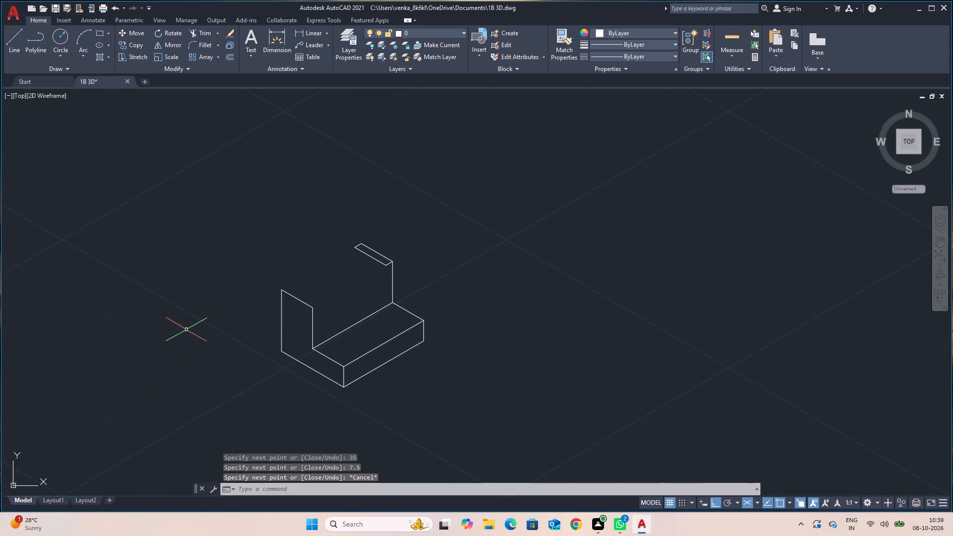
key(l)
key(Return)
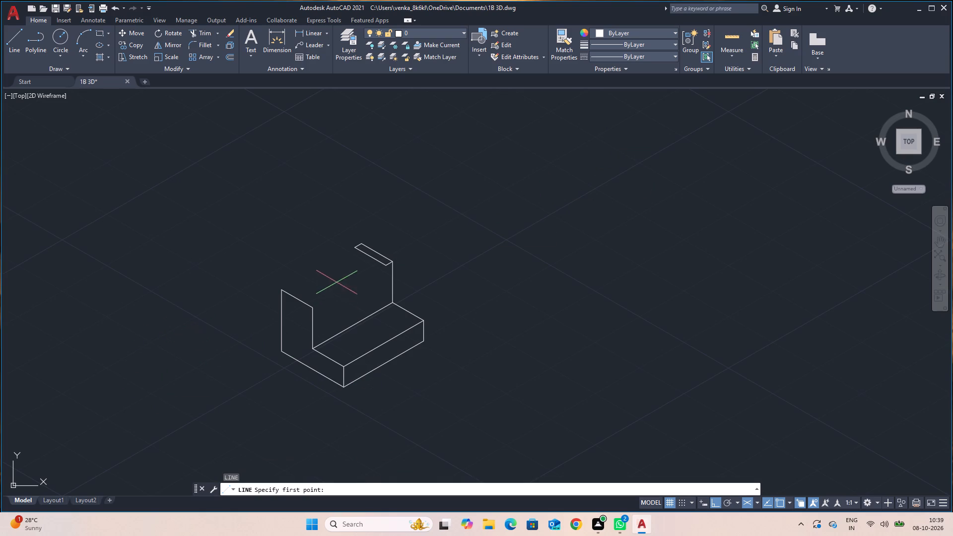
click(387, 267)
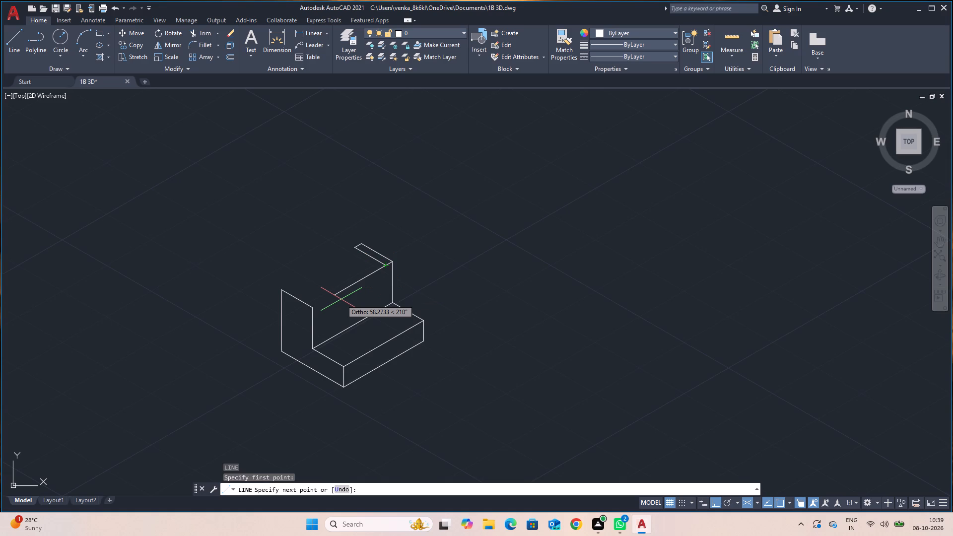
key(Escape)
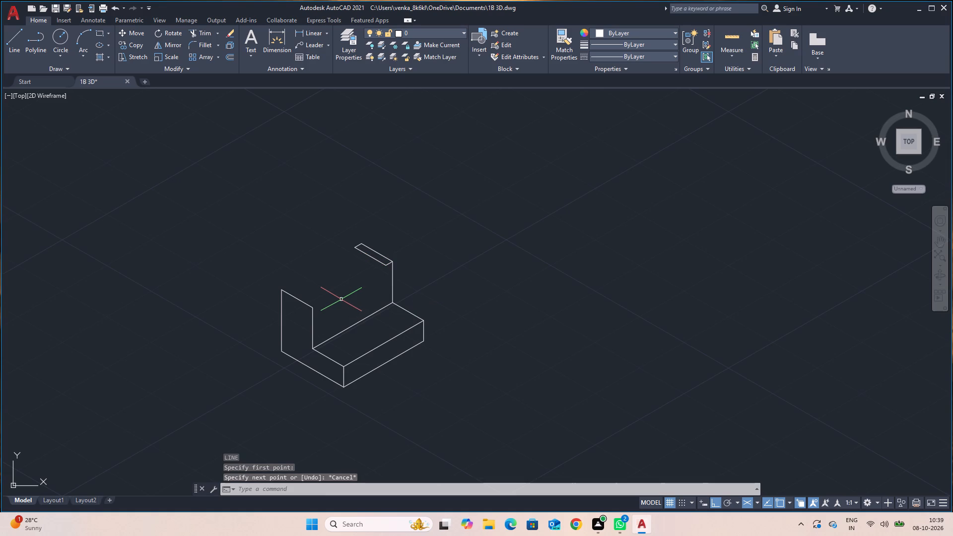
Outline a second 35 by 7.5 strip on the top isoplane, starting 15 units from the first strip's near inner corner along the 210° extension.
key(l)
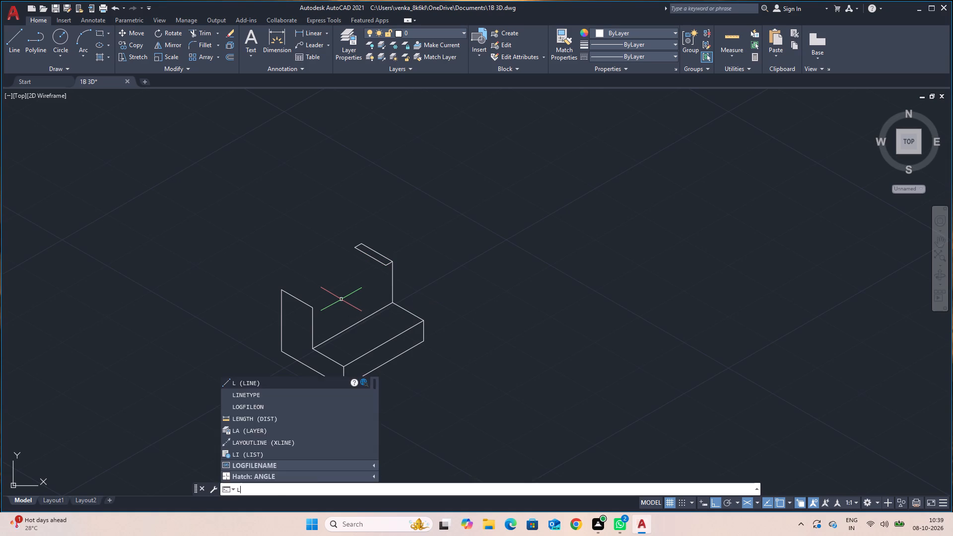
key(Return)
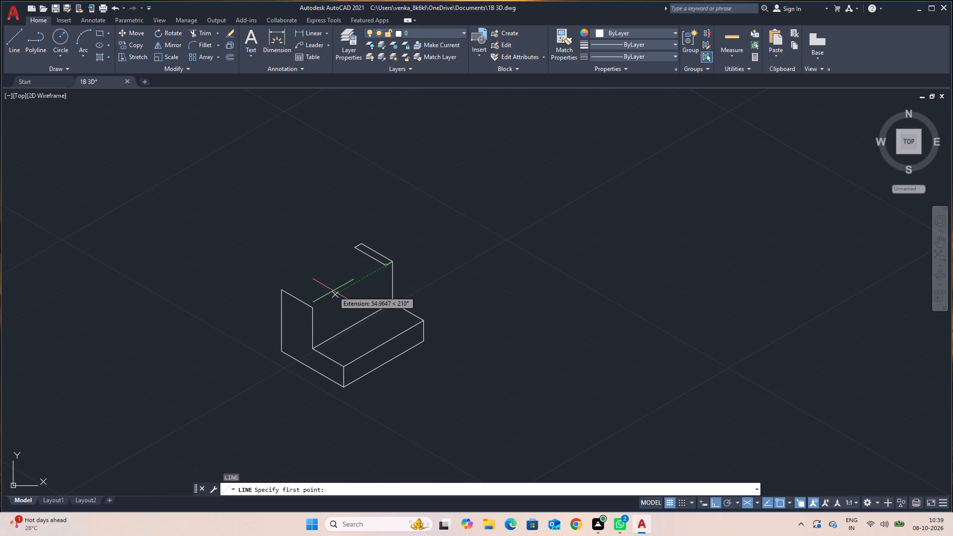
text(15)
key(Return)
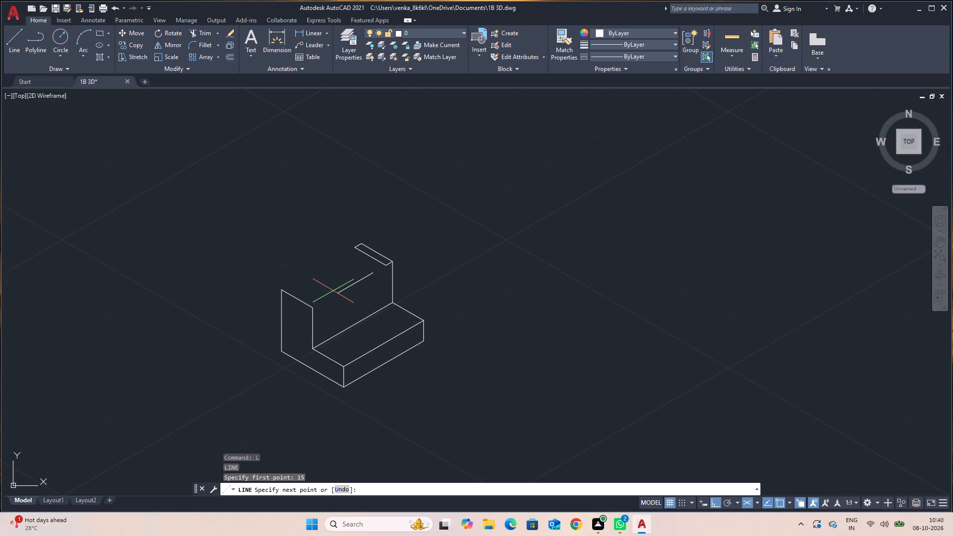
text(7.5)
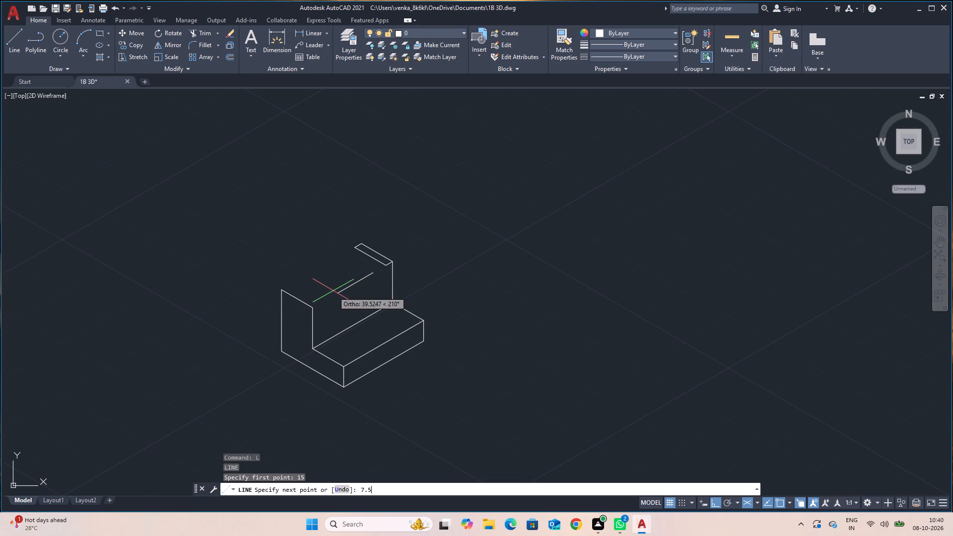
key(Return)
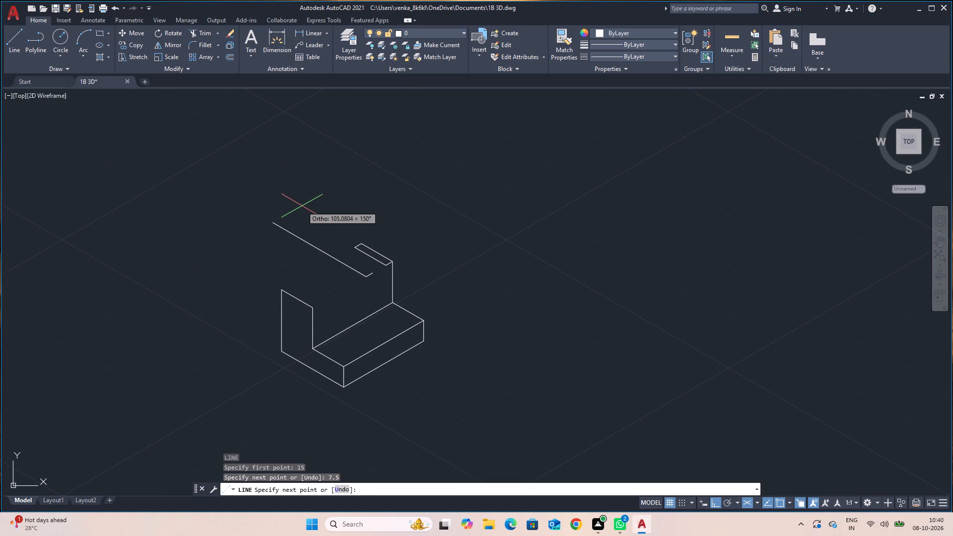
text(35)
key(Return)
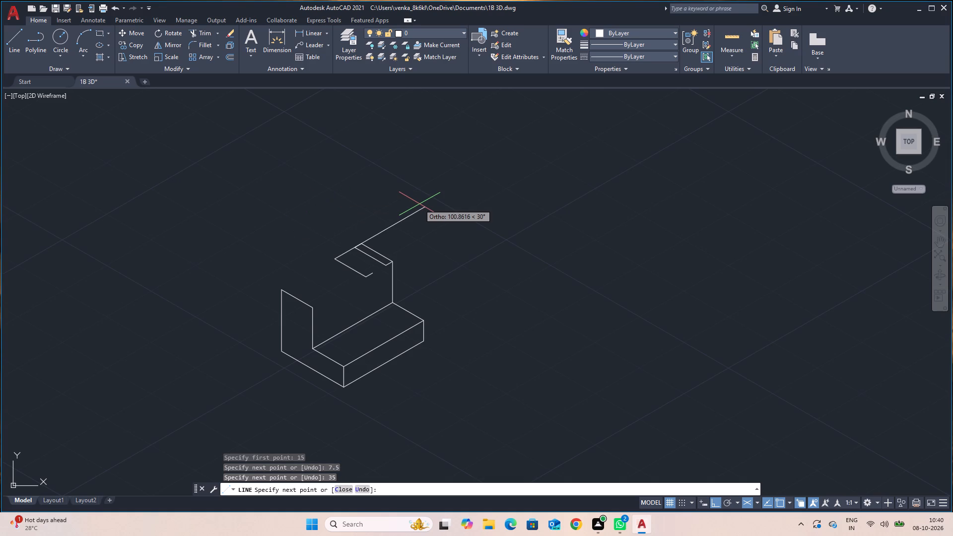
key(4)
key(BackSpace)
text(7.5)
key(Return)
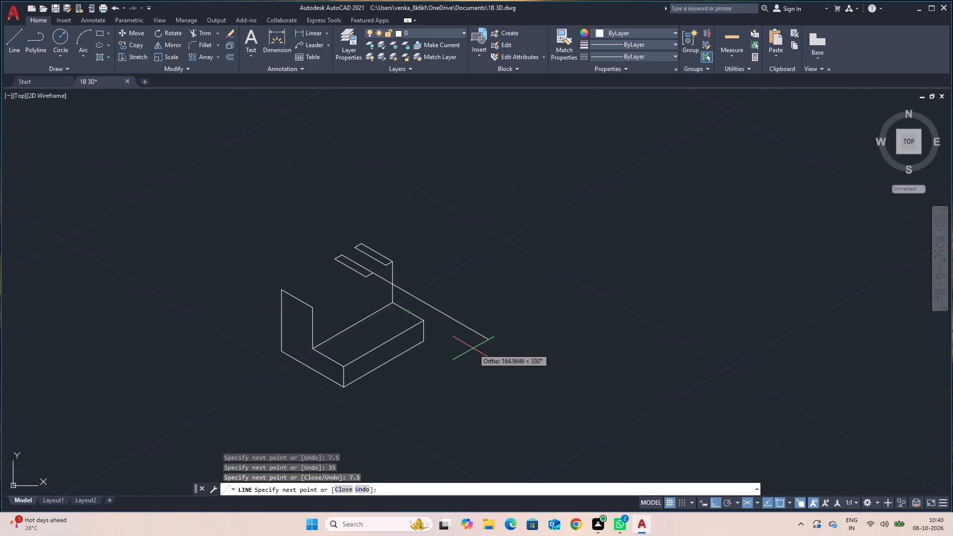
text(35)
key(Return)
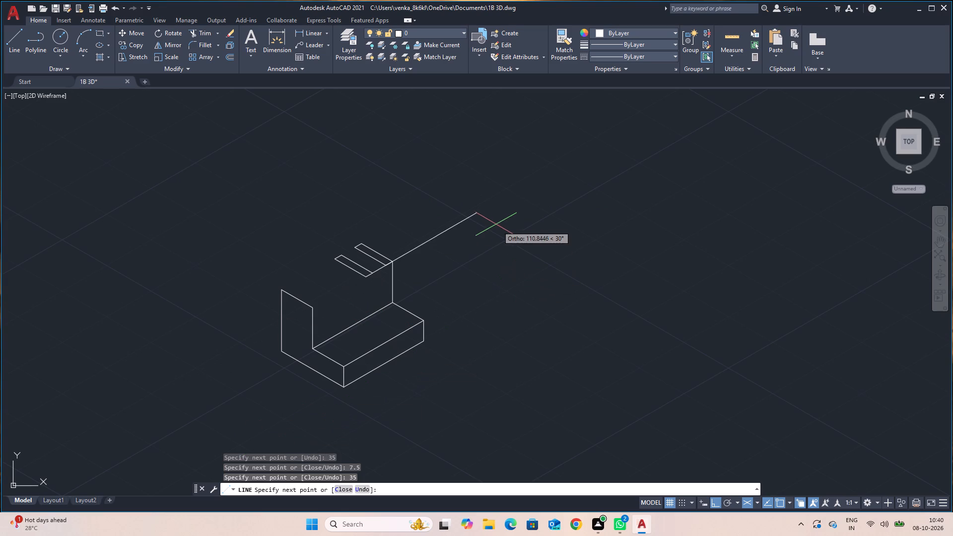
key(Escape)
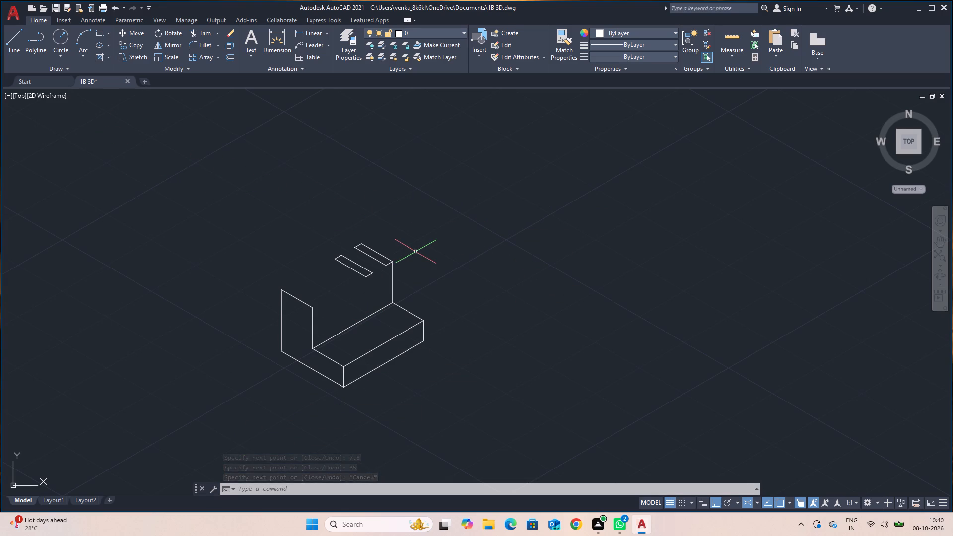
Draw a two-point circle spanning the gap between the near inner corners of the two strips.
key(c)
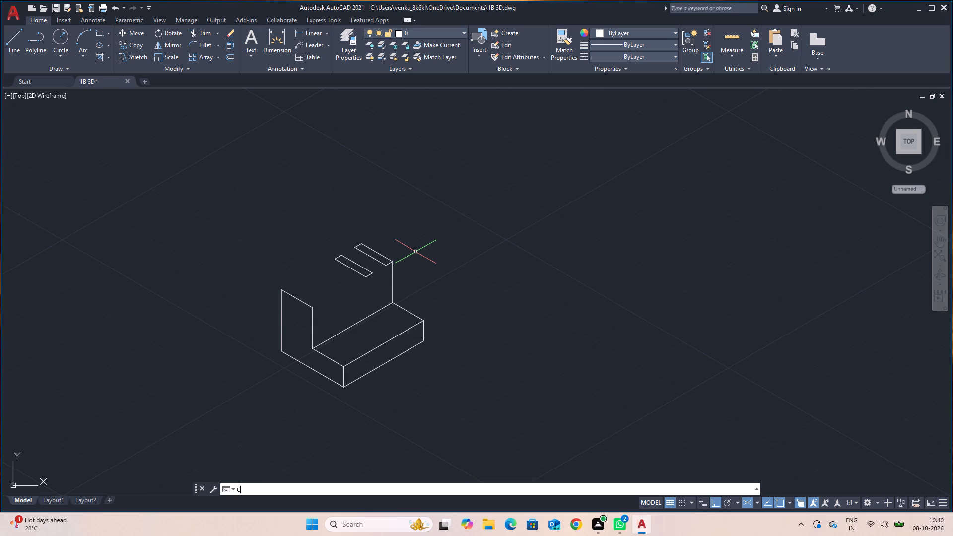
key(Return)
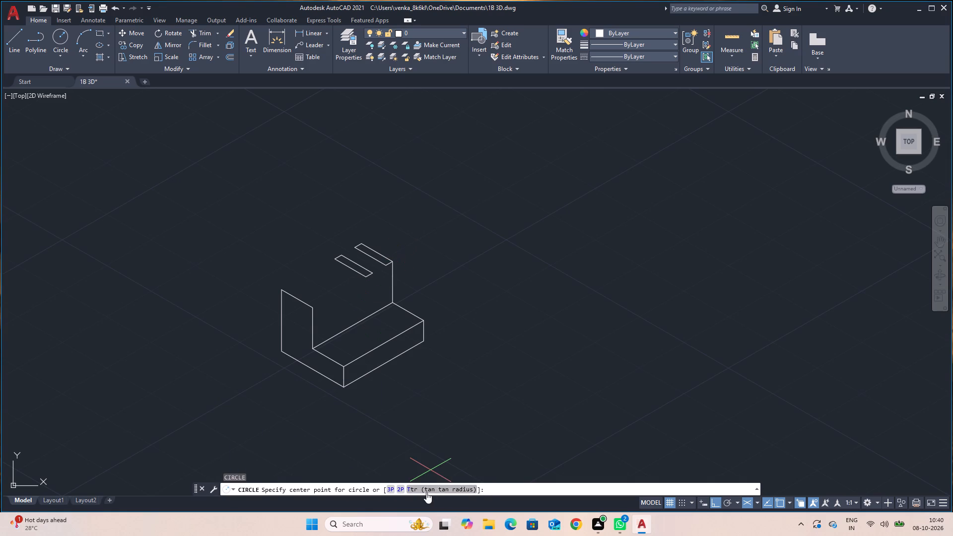
click(398, 486)
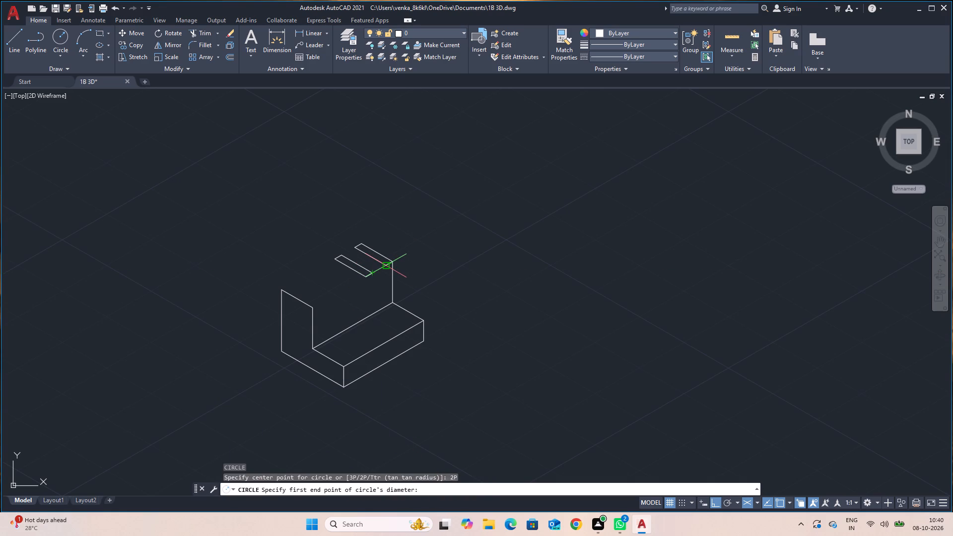
click(385, 268)
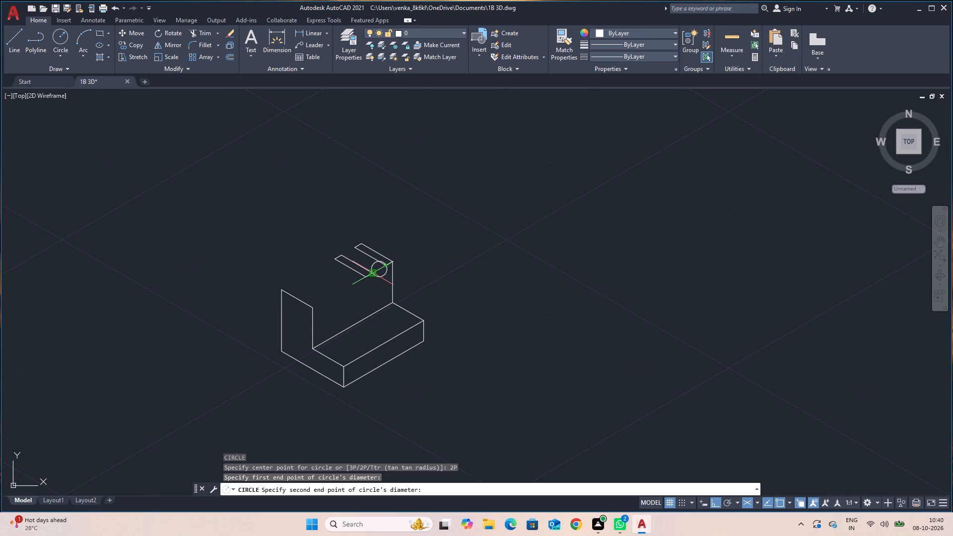
click(372, 275)
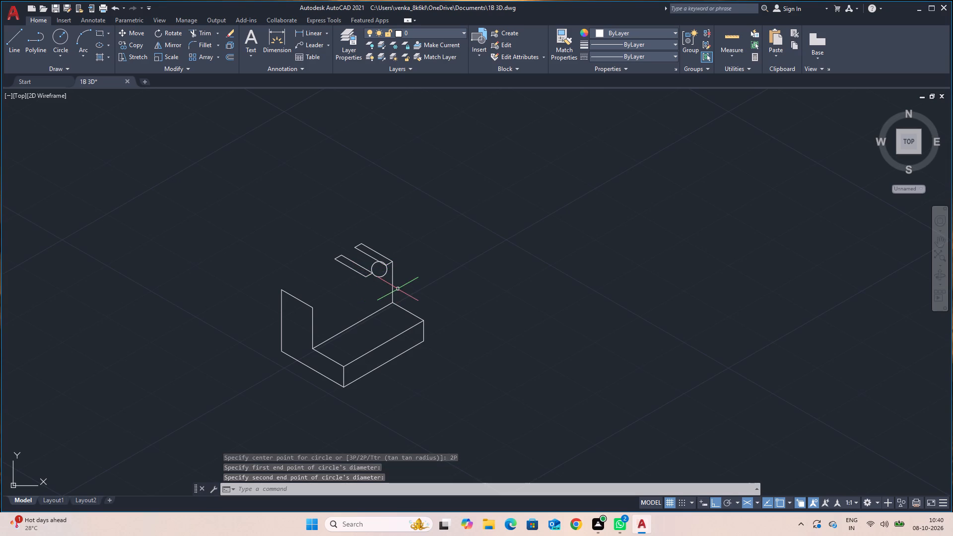
Select the new circle, cycle the isoplane to Left, and clear the selection.
click(379, 276)
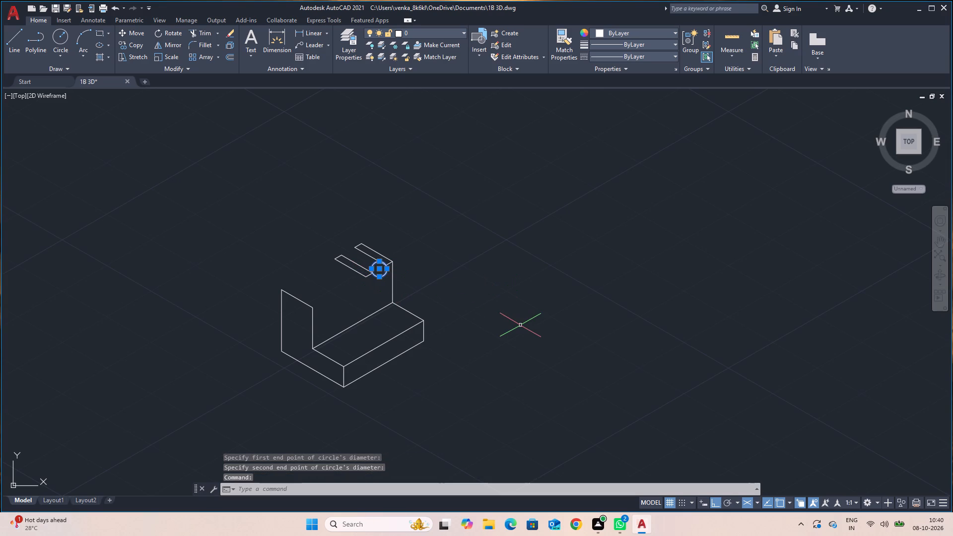
key(F5)
key(F5)
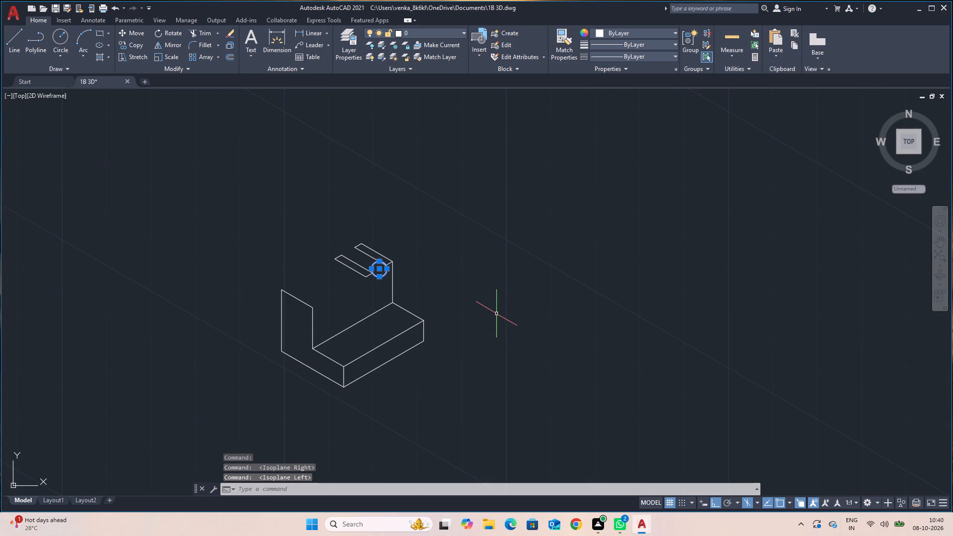
key(Escape)
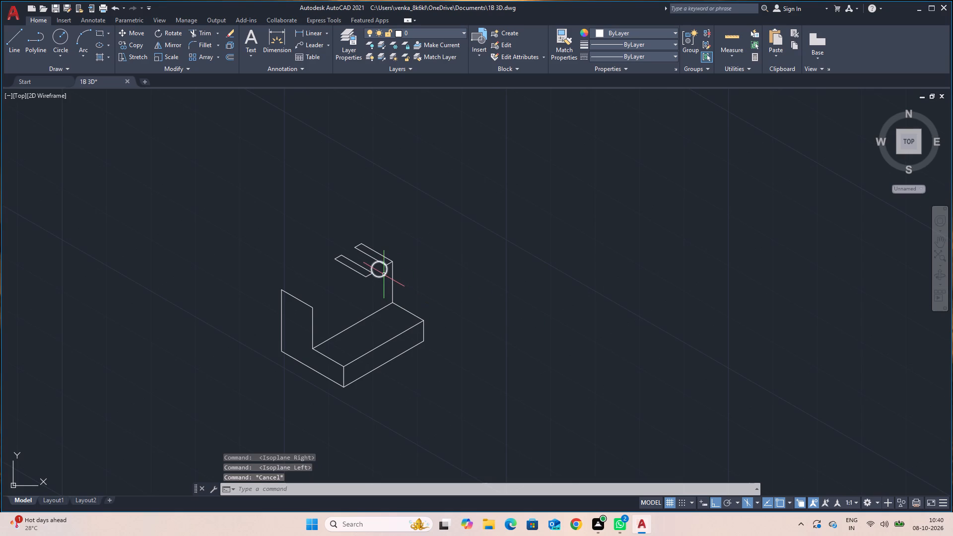
Delete the circle spanning the gap between the two top strips.
click(384, 274)
key(Delete)
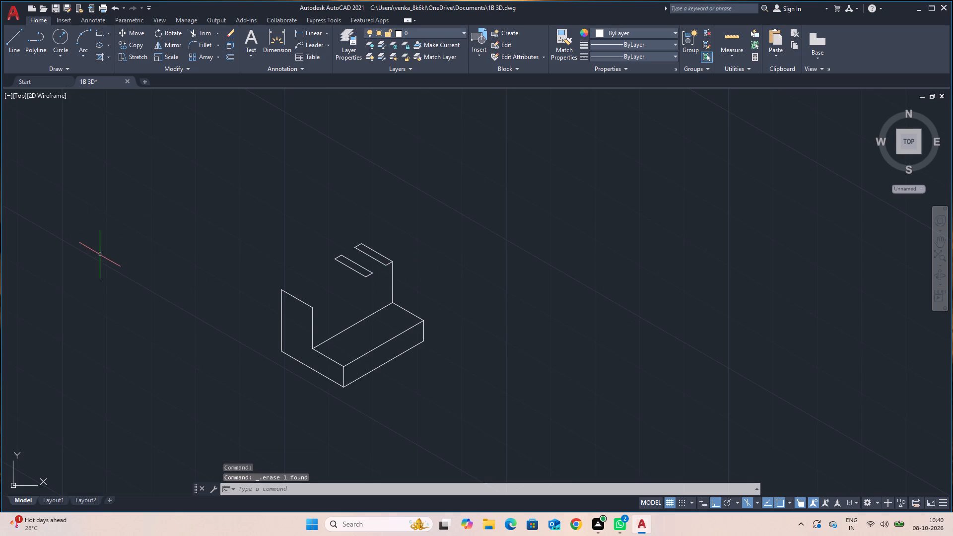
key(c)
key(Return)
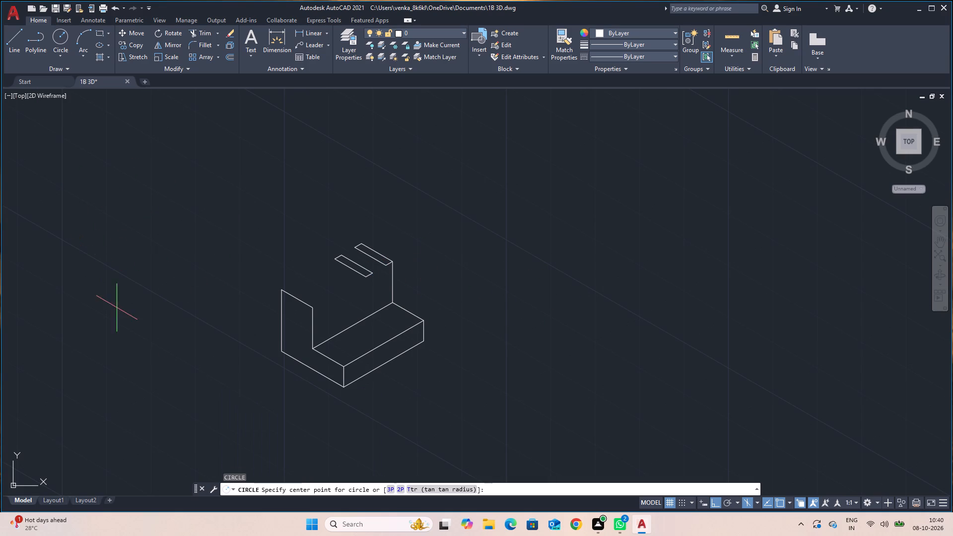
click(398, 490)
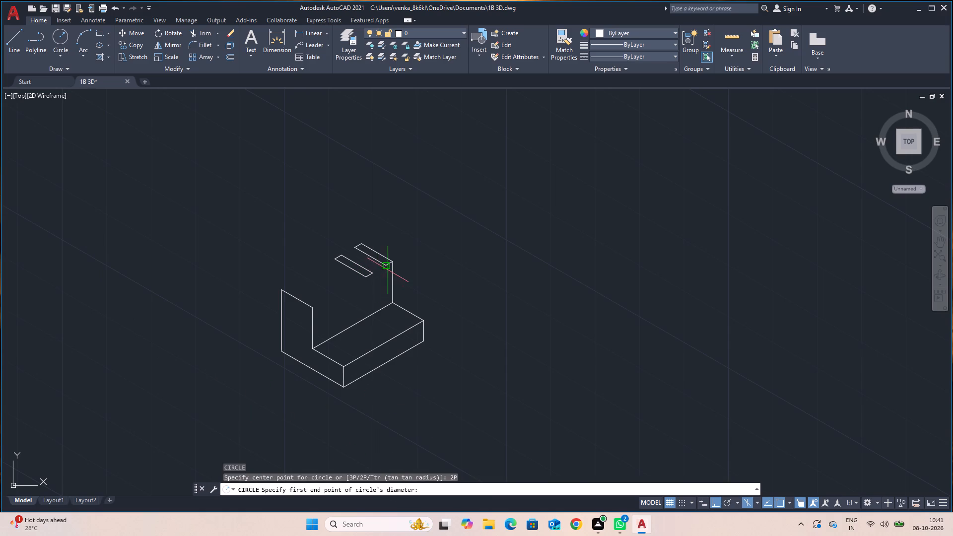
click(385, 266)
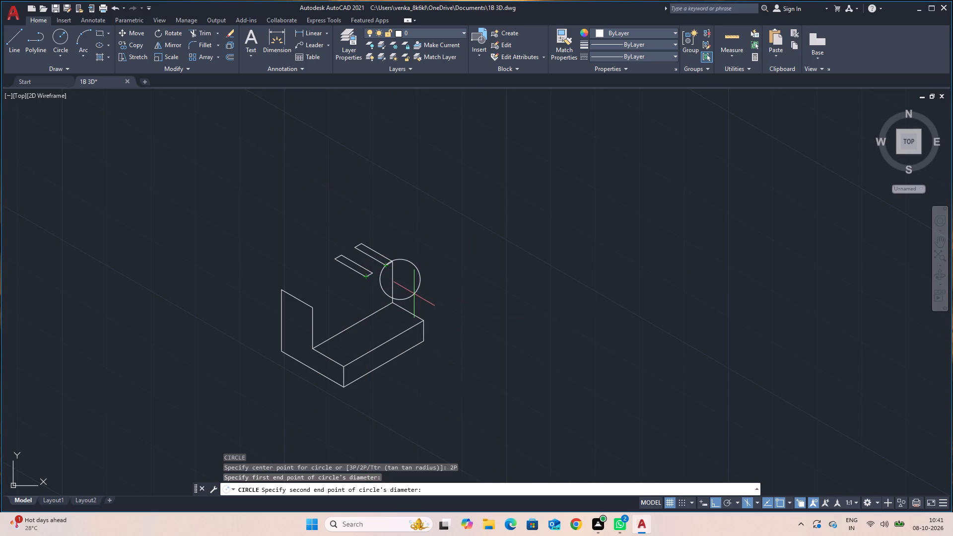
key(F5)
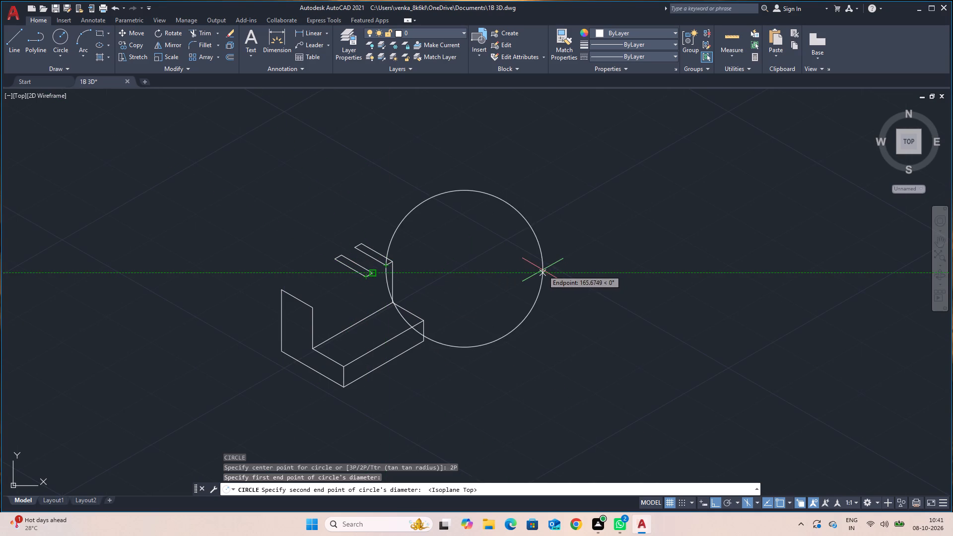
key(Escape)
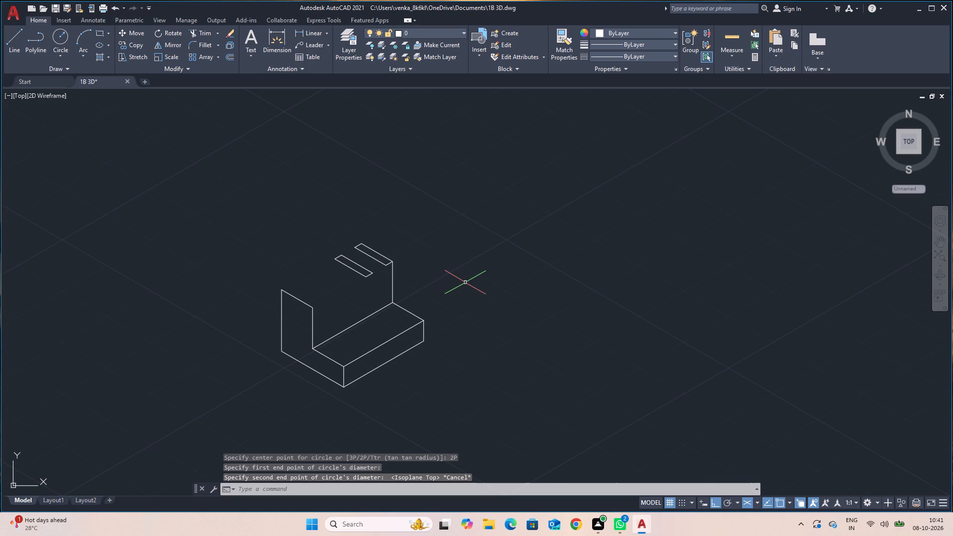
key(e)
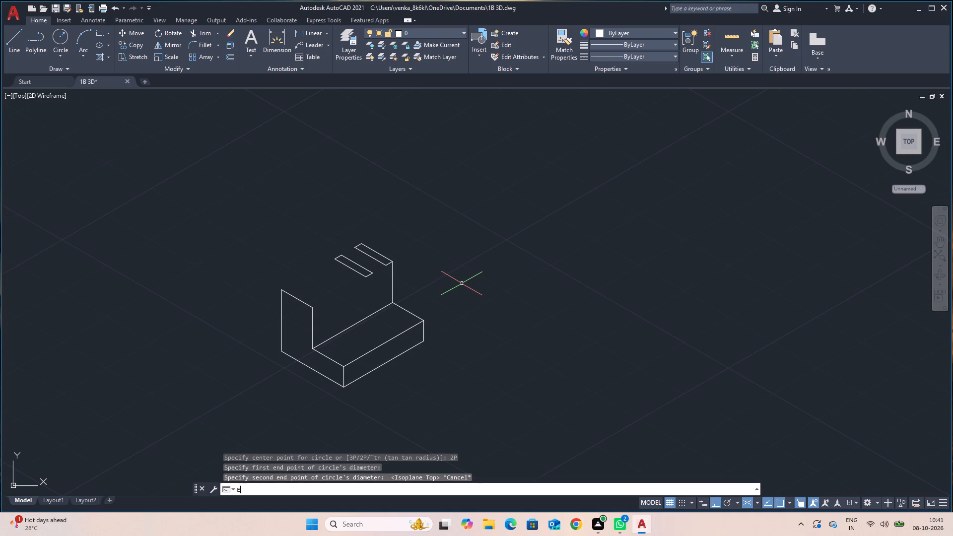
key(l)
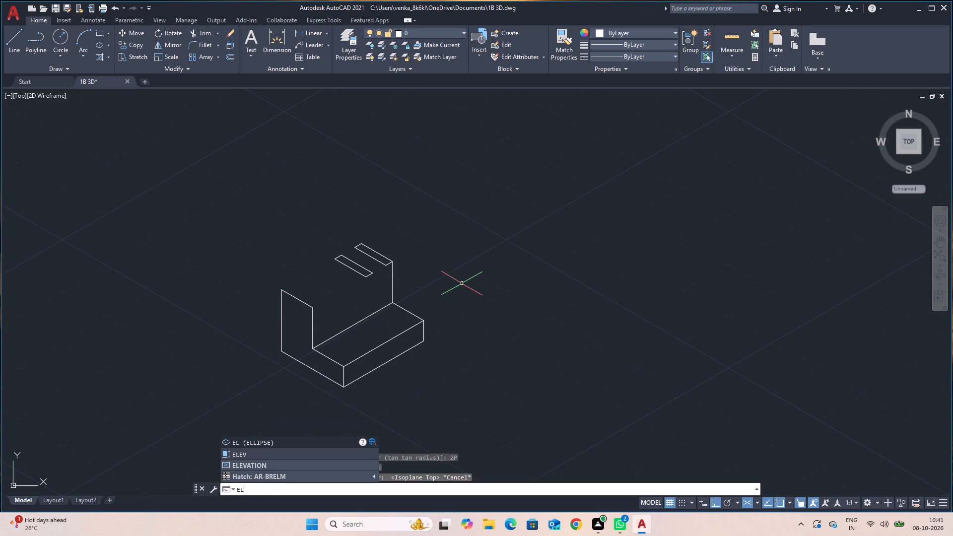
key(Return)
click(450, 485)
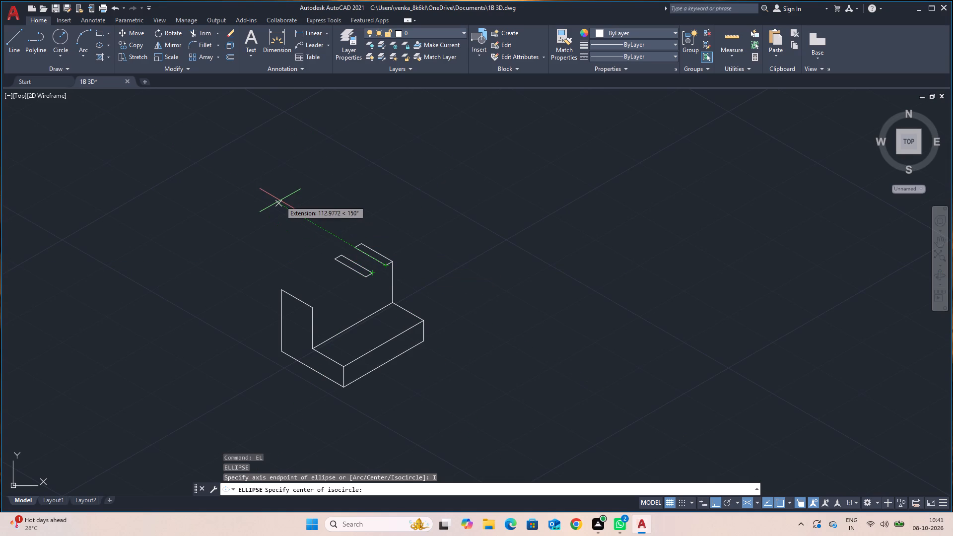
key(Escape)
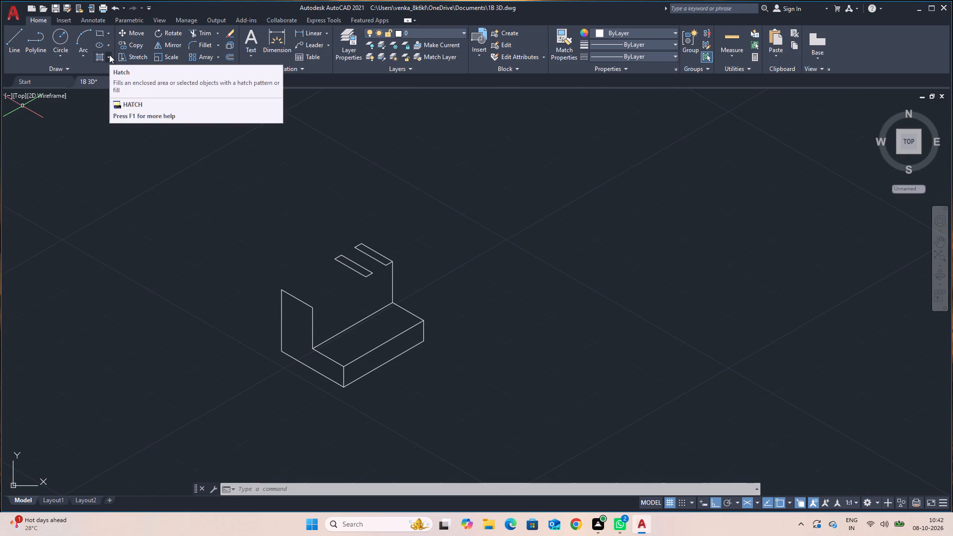
Draw an isocircle on the right isoplane, centred 7.5 units along 210° from the first strip's near inner corner, through the second strip's near inner corner.
key(space)
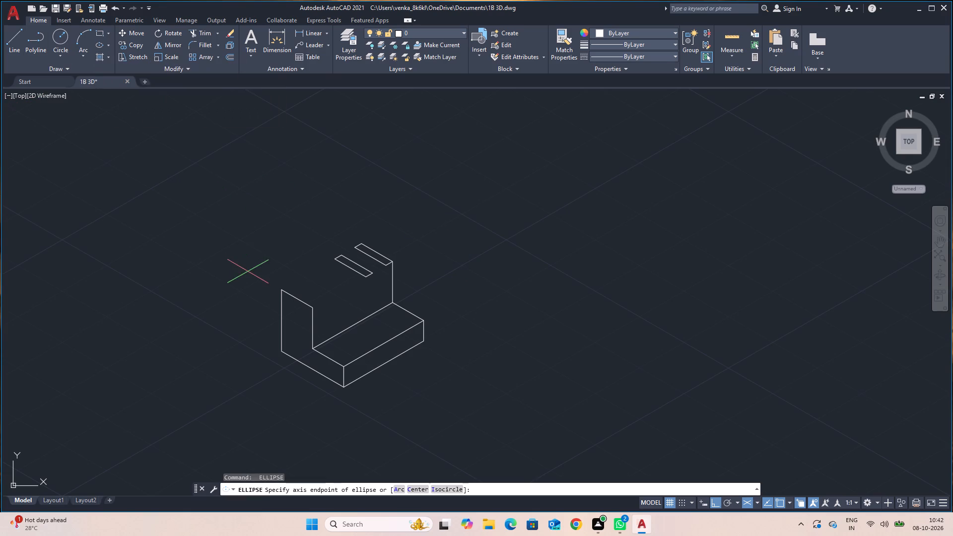
click(450, 487)
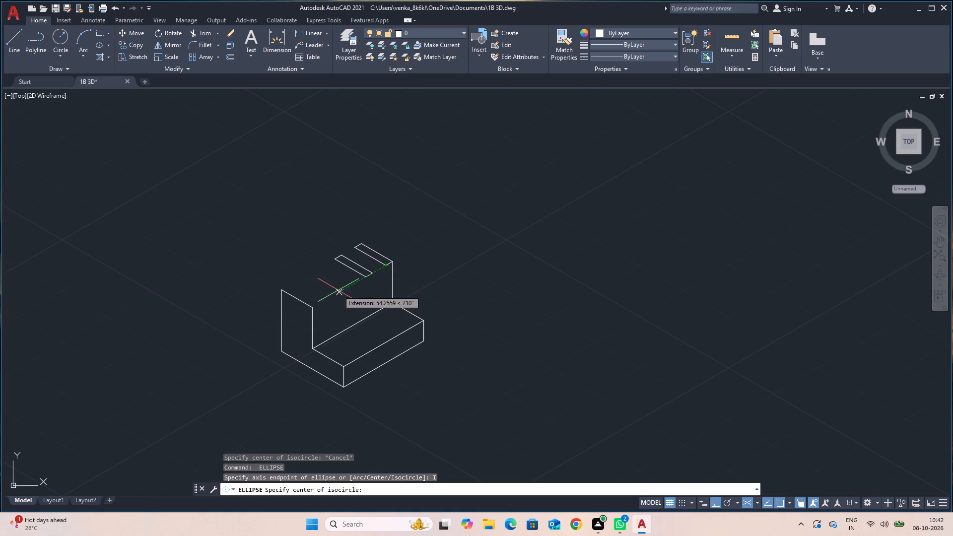
text(7.)
key(5)
key(Return)
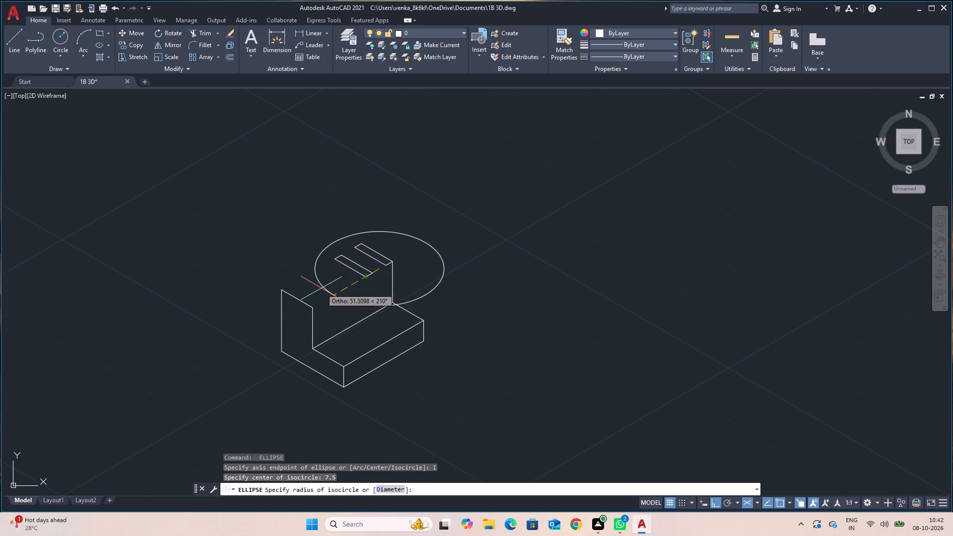
key(F5)
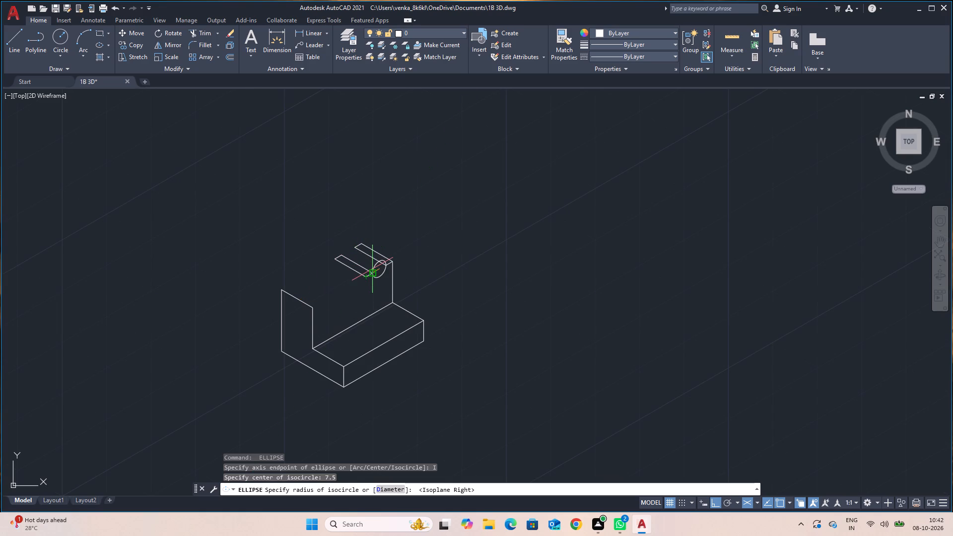
scroll(370, 271, up, 4)
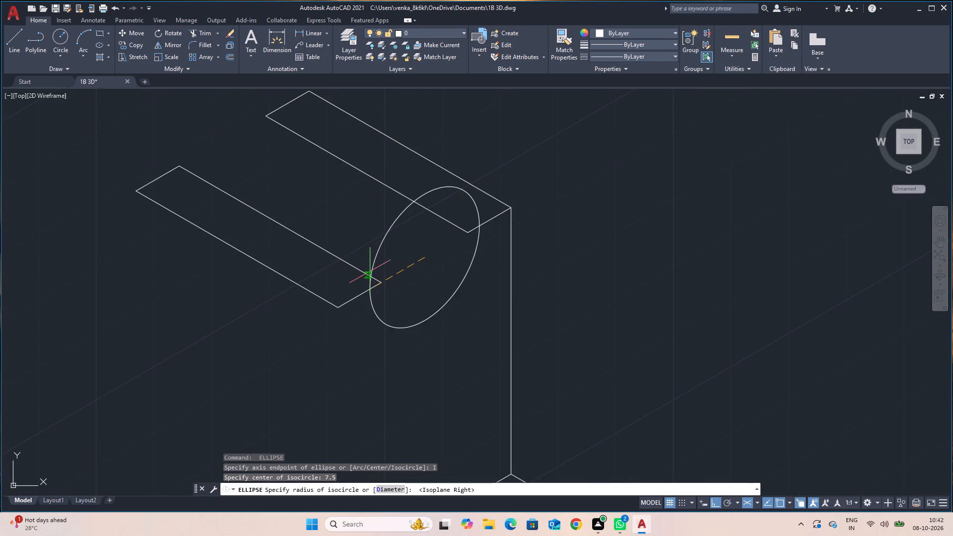
click(379, 280)
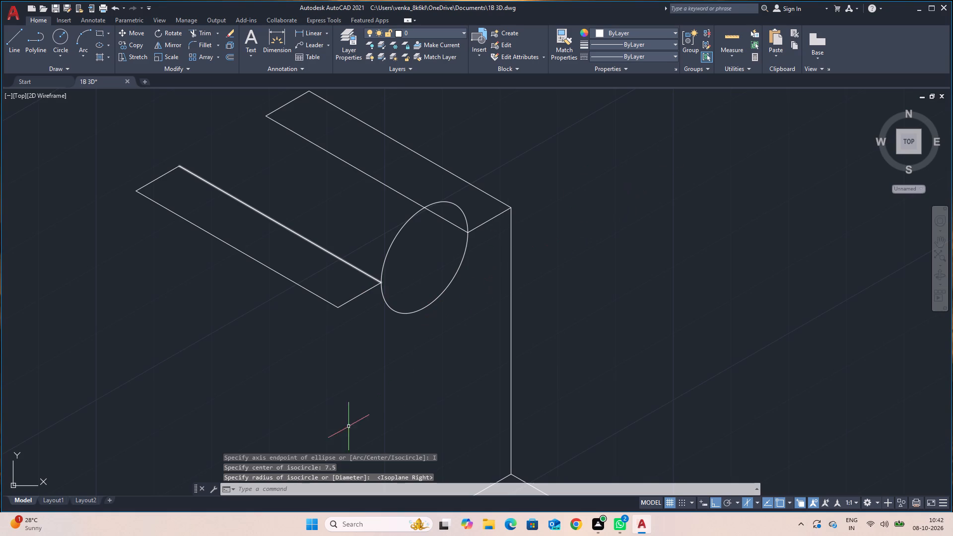
Trim away the upper half of the isocircle between the two strips, leaving the lower arc as the groove profile.
scroll(336, 424, down, 3)
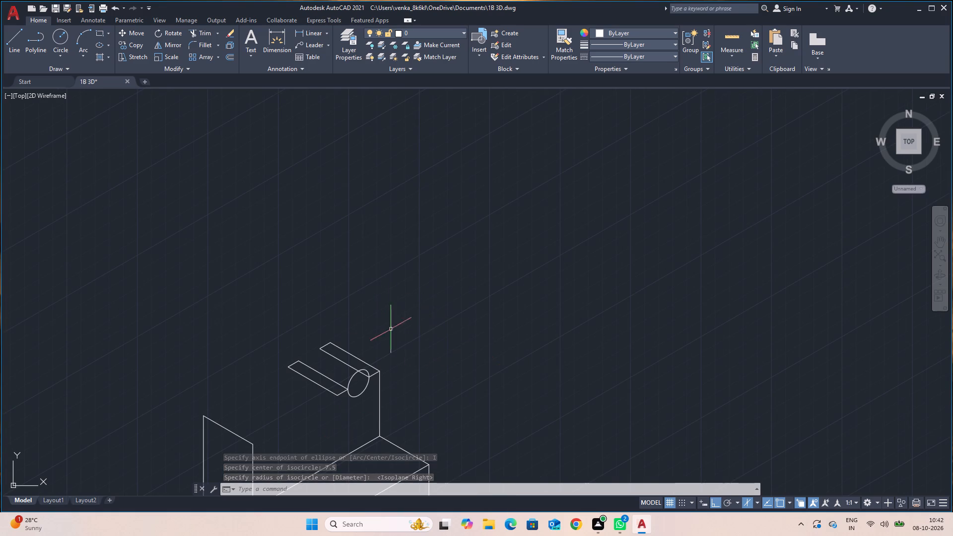
middle_drag(460, 418, 572, 255)
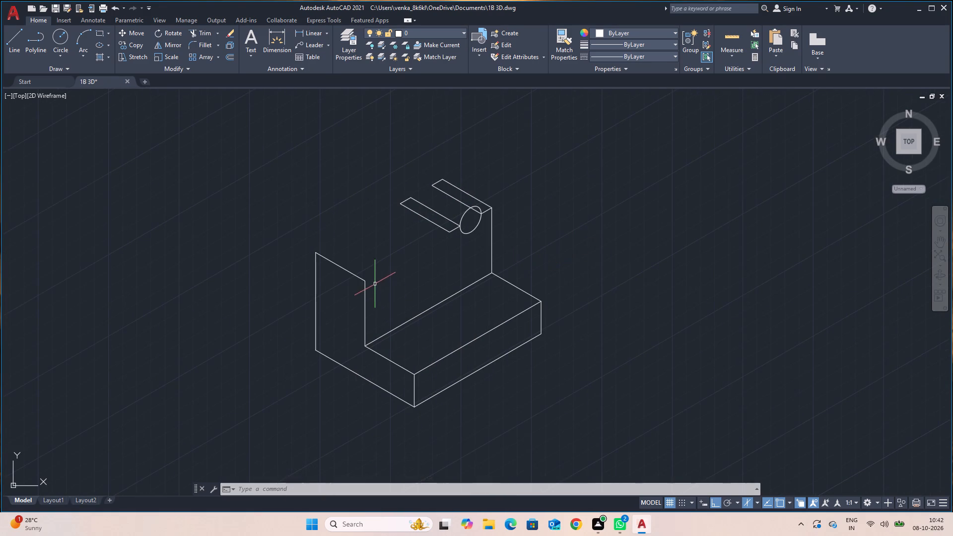
text(TR)
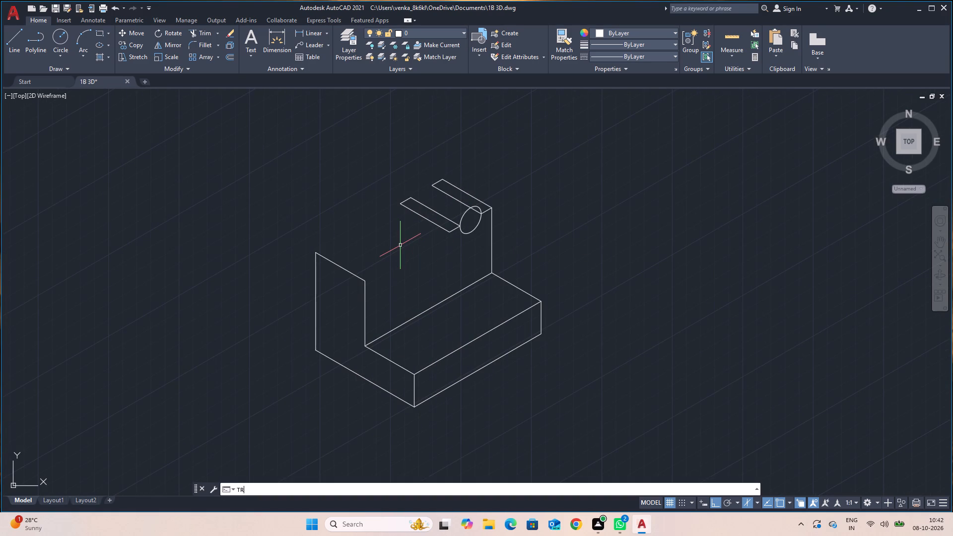
key(Return)
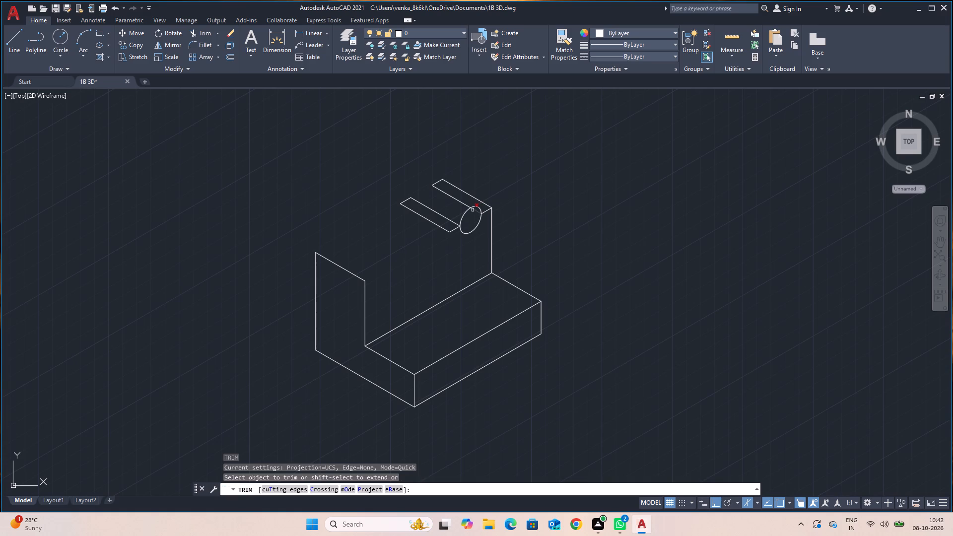
click(467, 212)
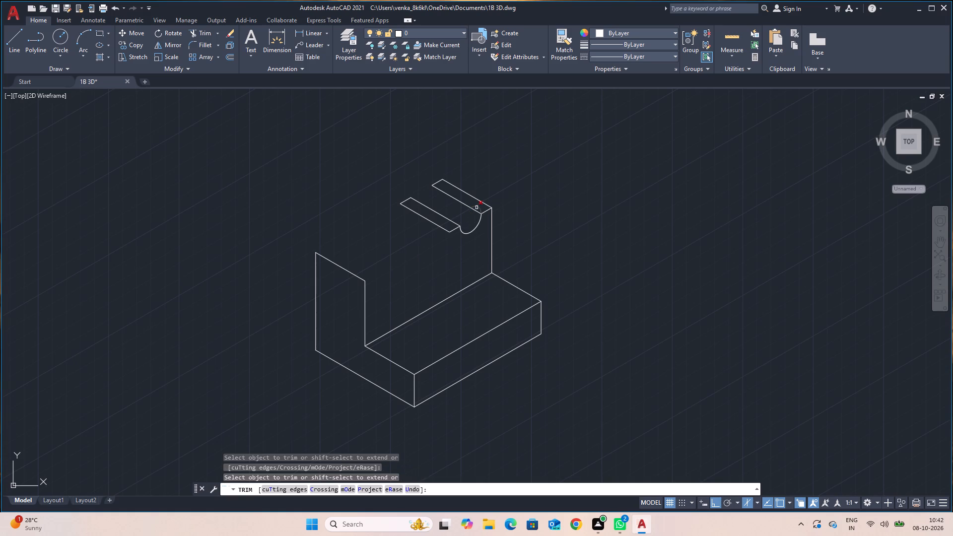
click(477, 207)
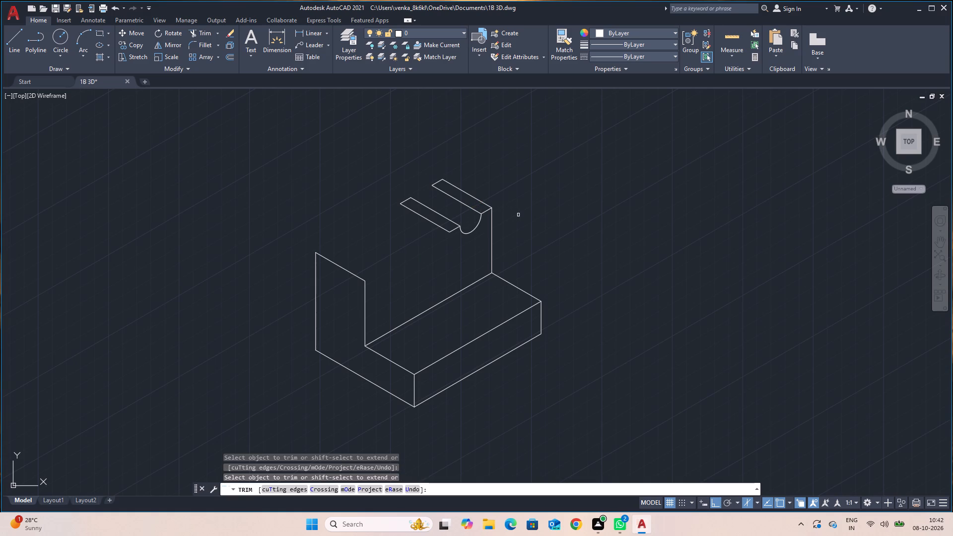
key(Escape)
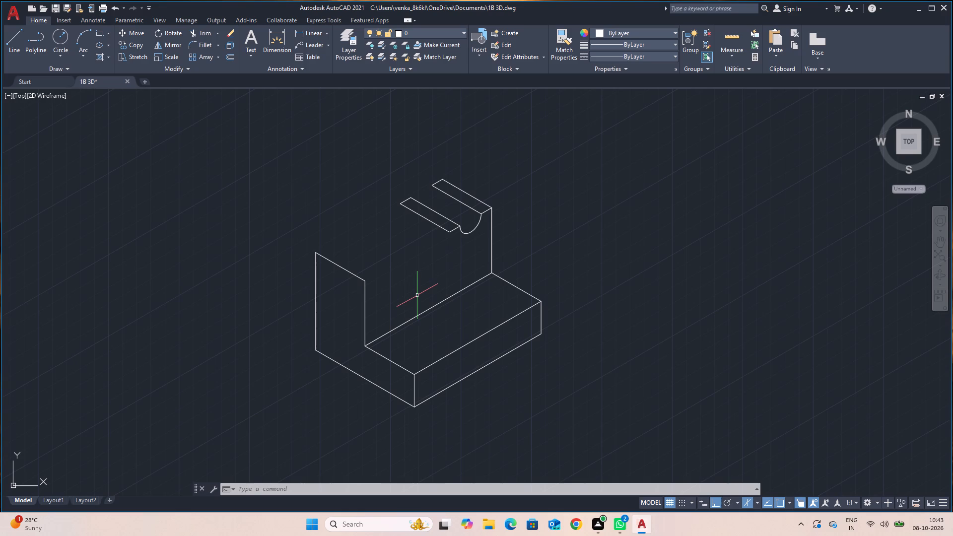
Draw a 15-unit vertical line starting 35 units along the upright's bottom edge from its near corner, and continue it to the near upright's top inner corner.
text(LL)
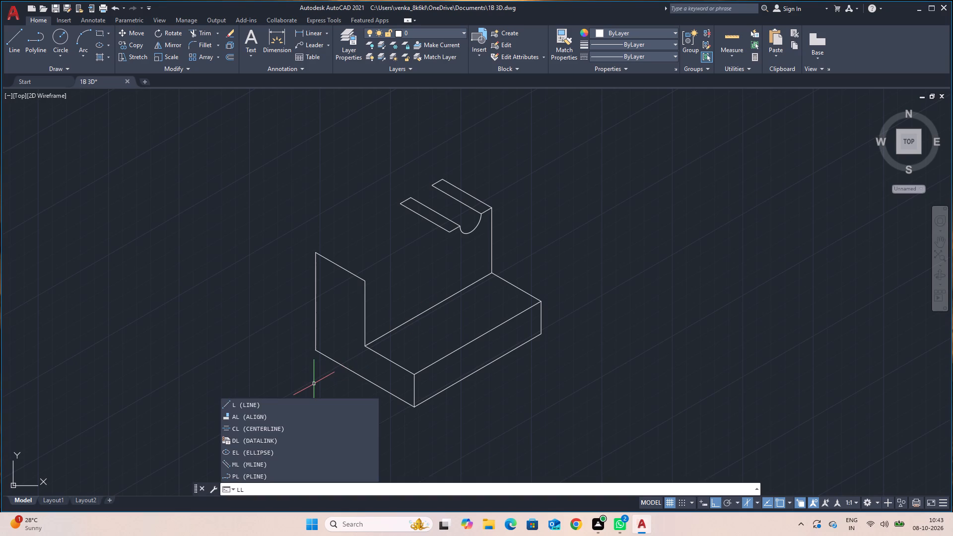
key(BackSpace)
key(Return)
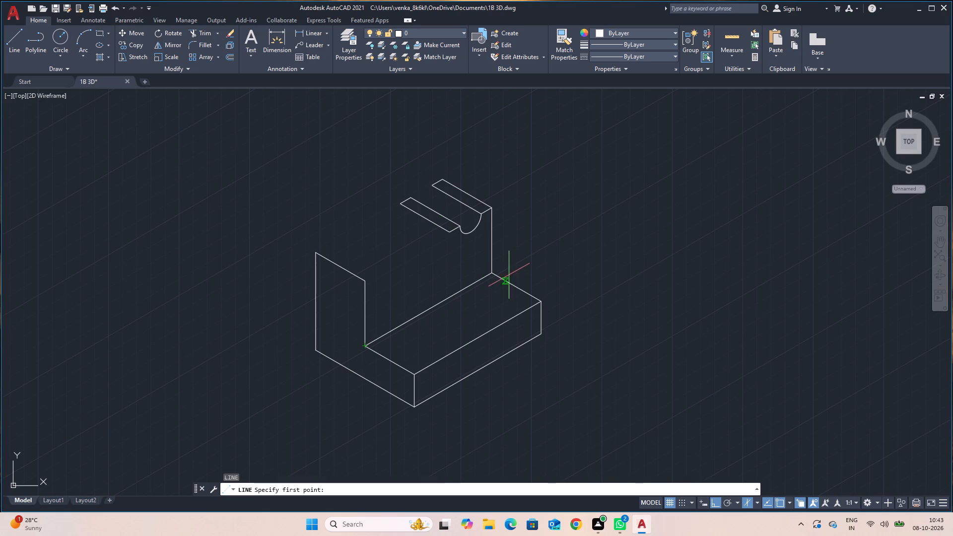
text(35)
key(Return)
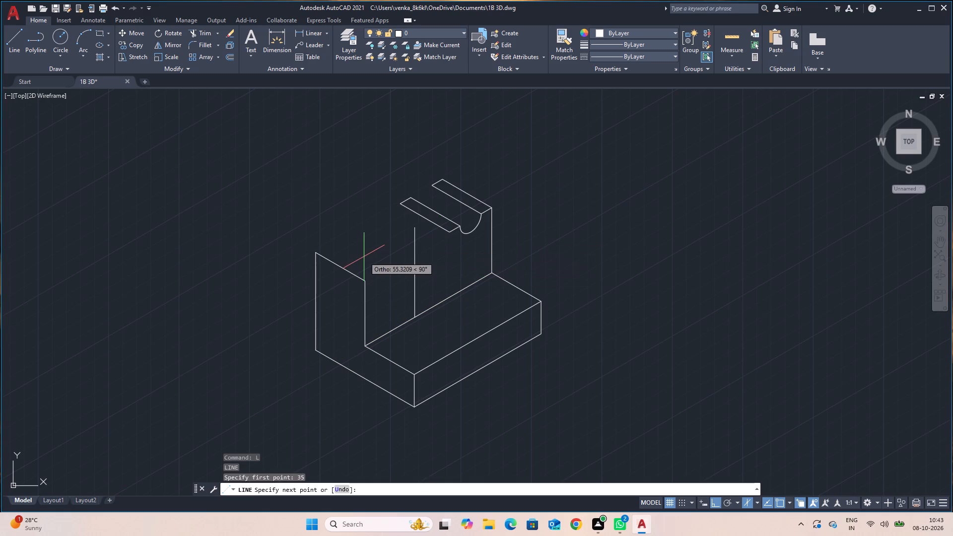
text(15)
key(Return)
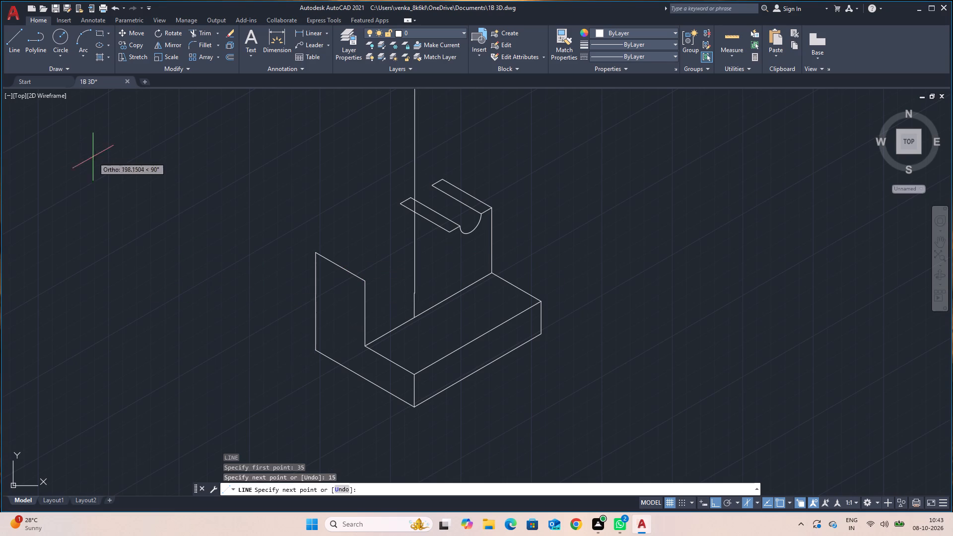
click(365, 278)
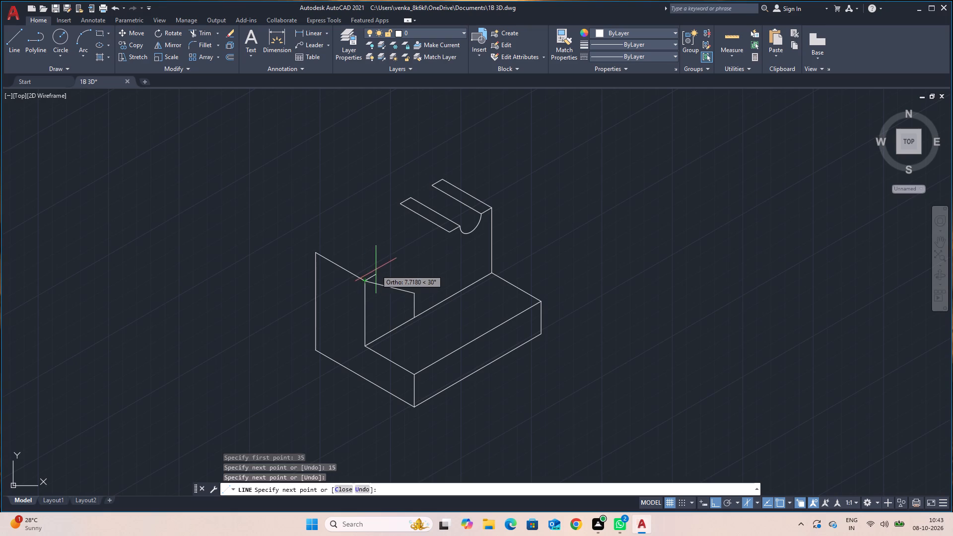
key(Escape)
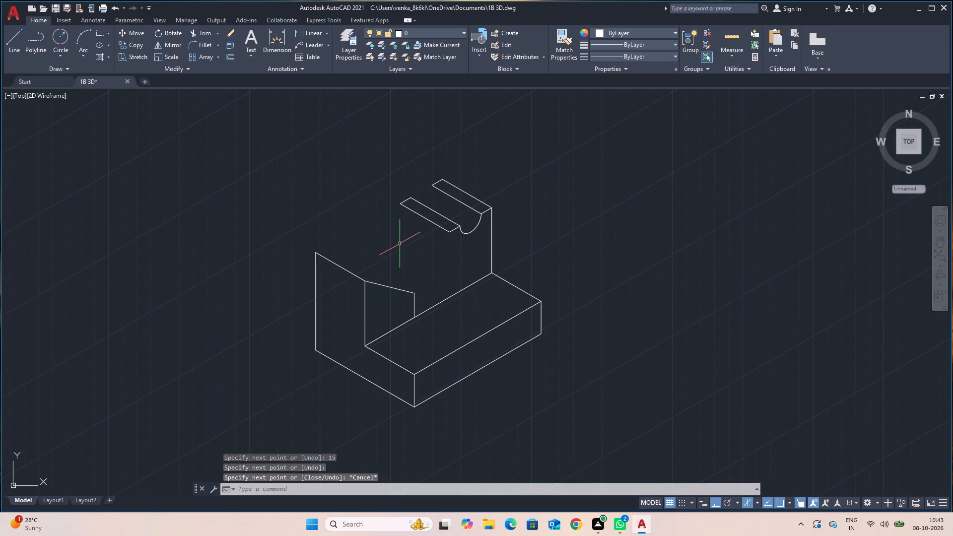
Draw a sloping line from the top of the 15-unit vertical line to the second strip's near outer corner.
key(space)
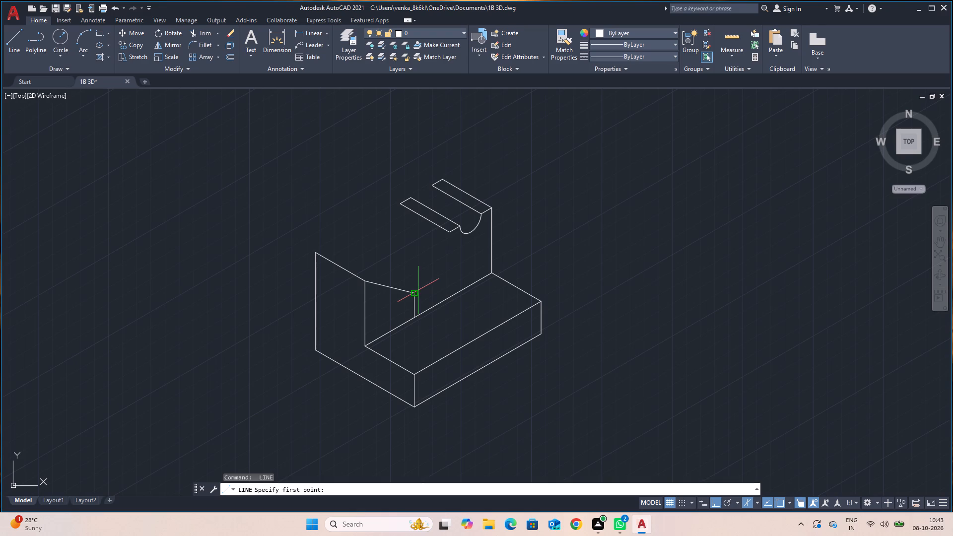
click(416, 291)
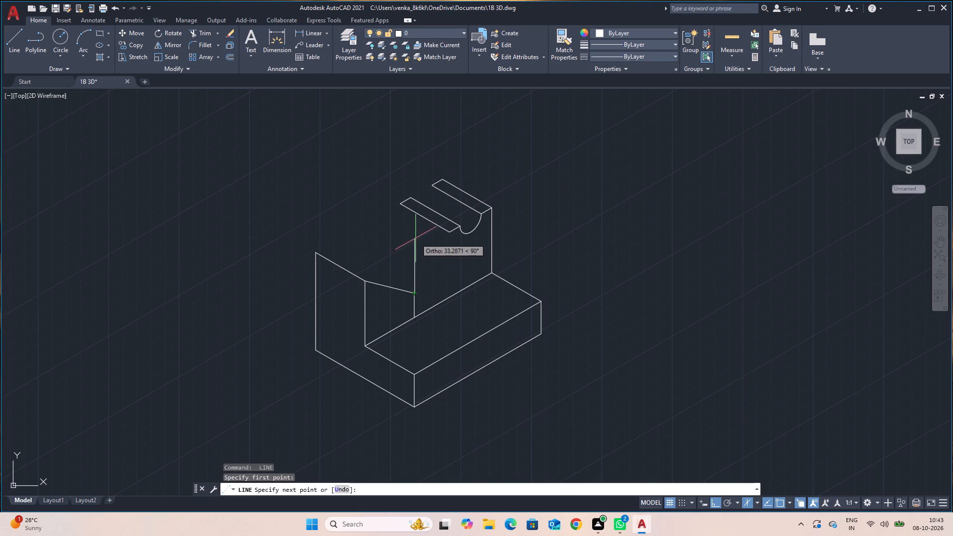
click(448, 235)
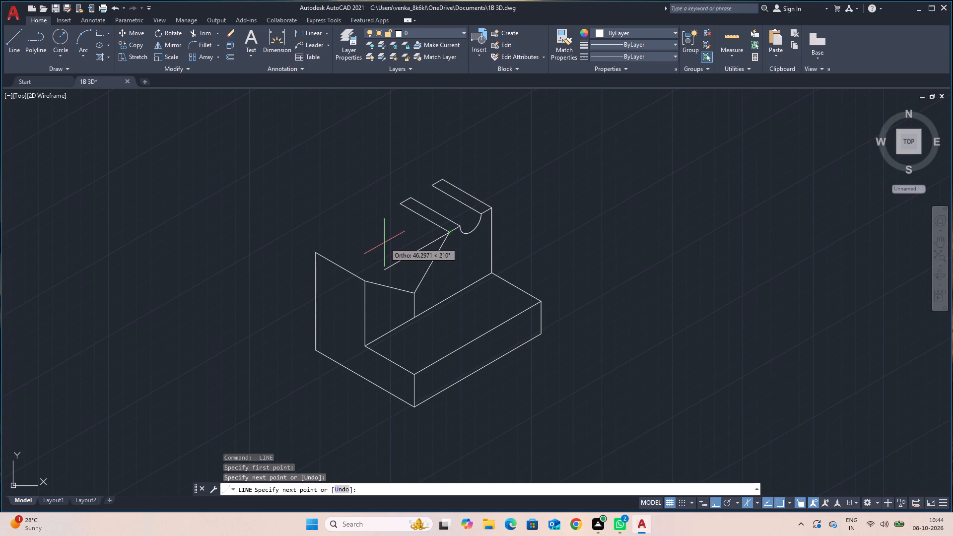
key(Escape)
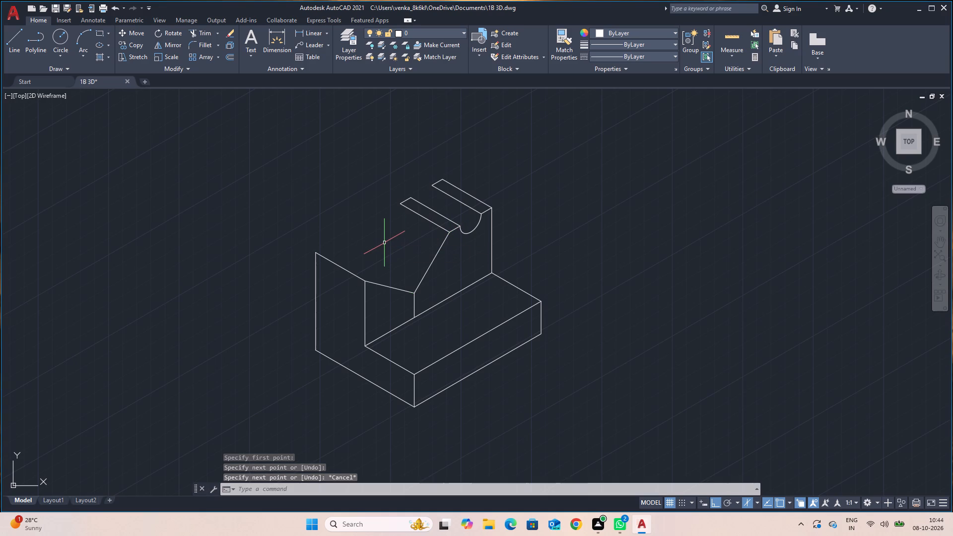
Draw a 35-unit line at 150° from the top of the 15-unit vertical line, and continue it to the far end of the near upright's top edge.
key(space)
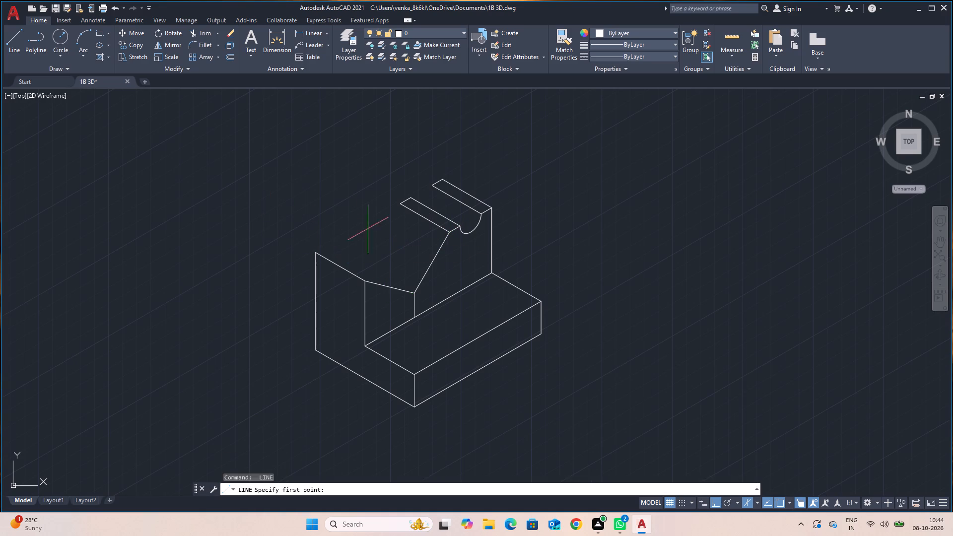
click(413, 290)
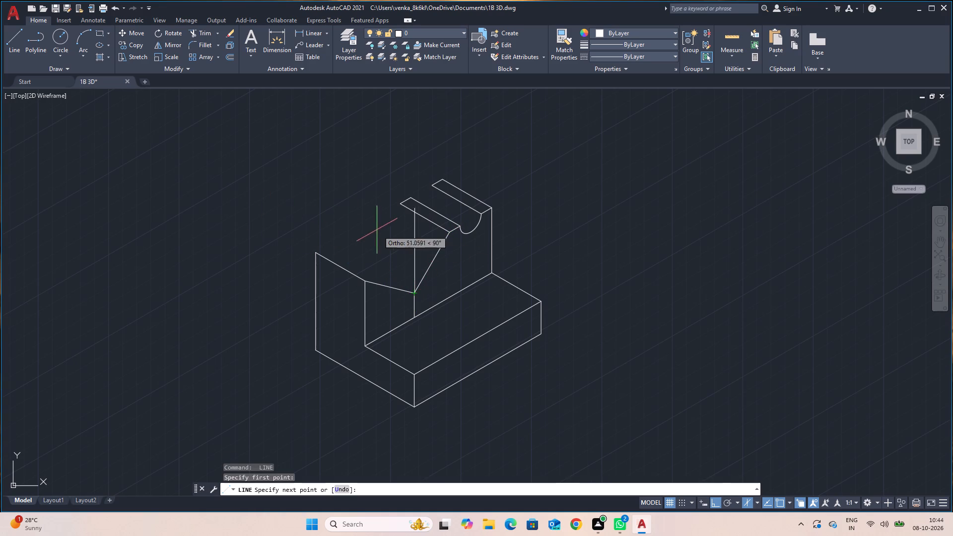
key(F5)
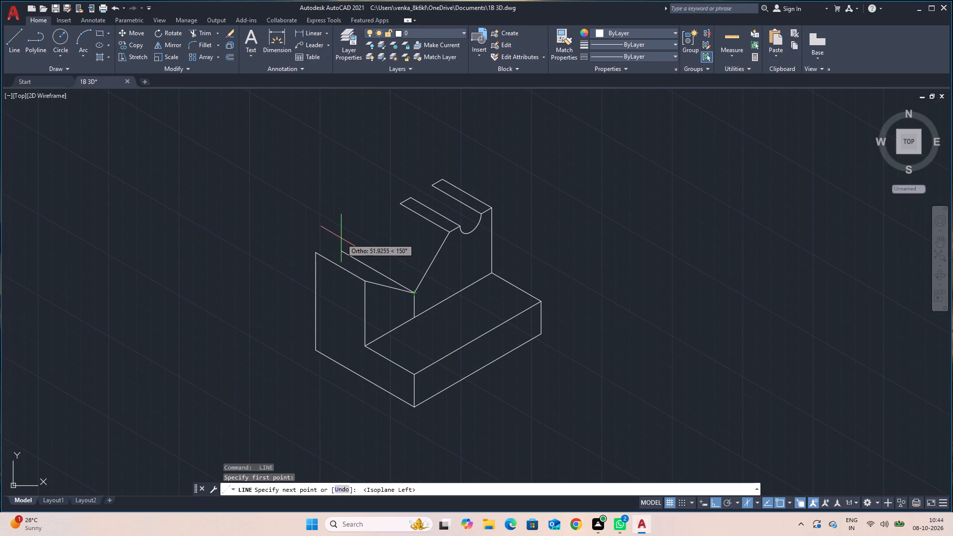
text(35)
key(Return)
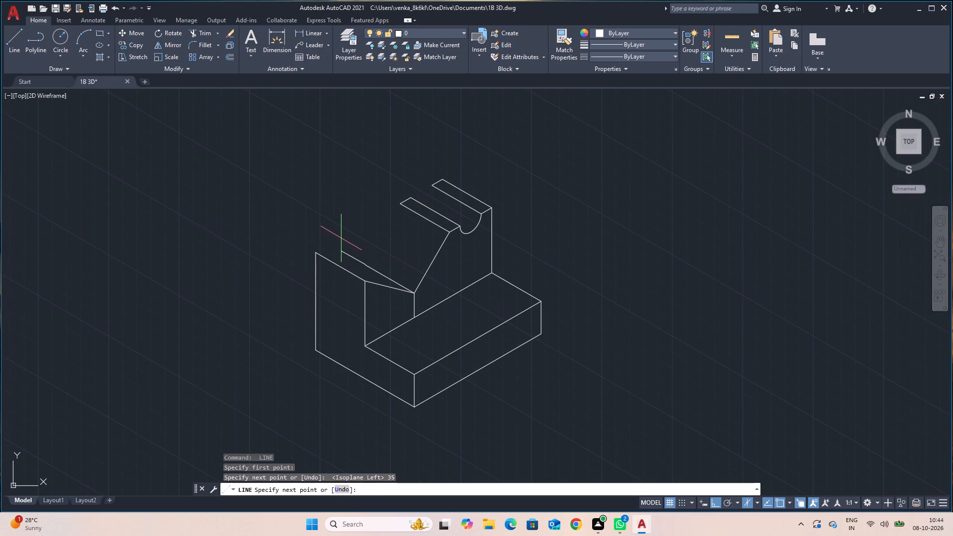
click(315, 251)
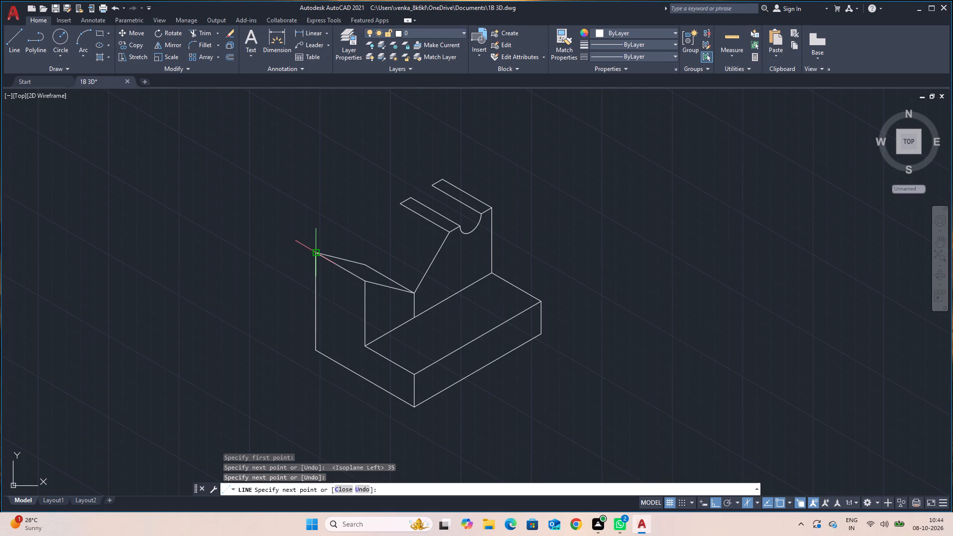
key(Escape)
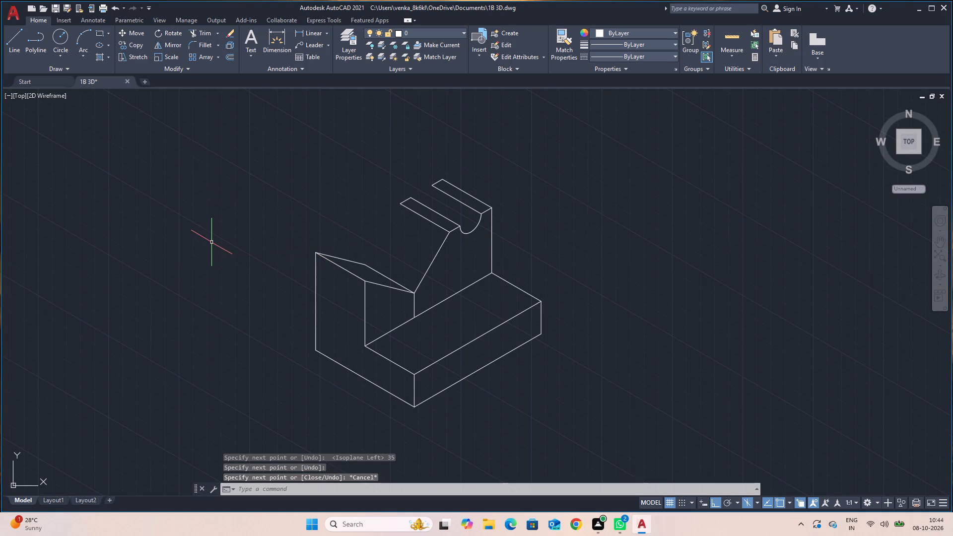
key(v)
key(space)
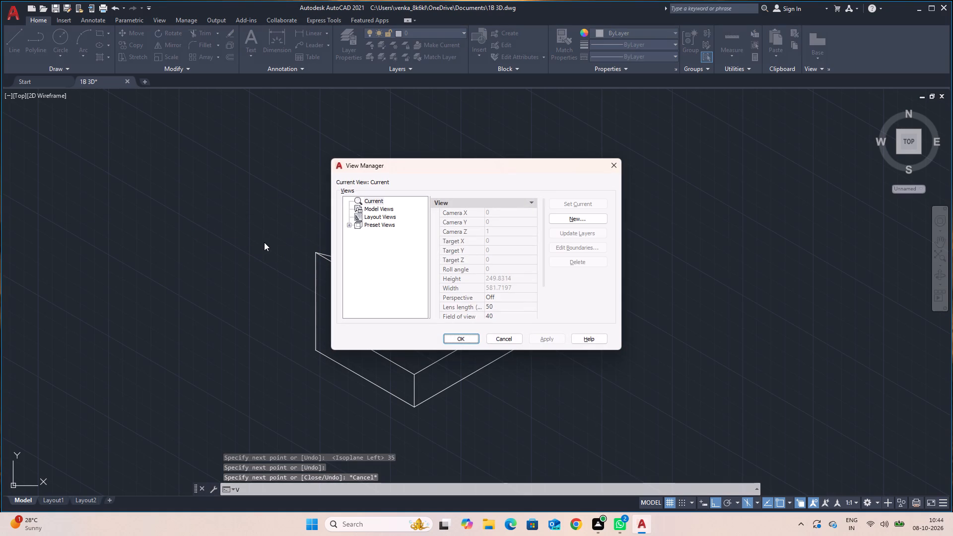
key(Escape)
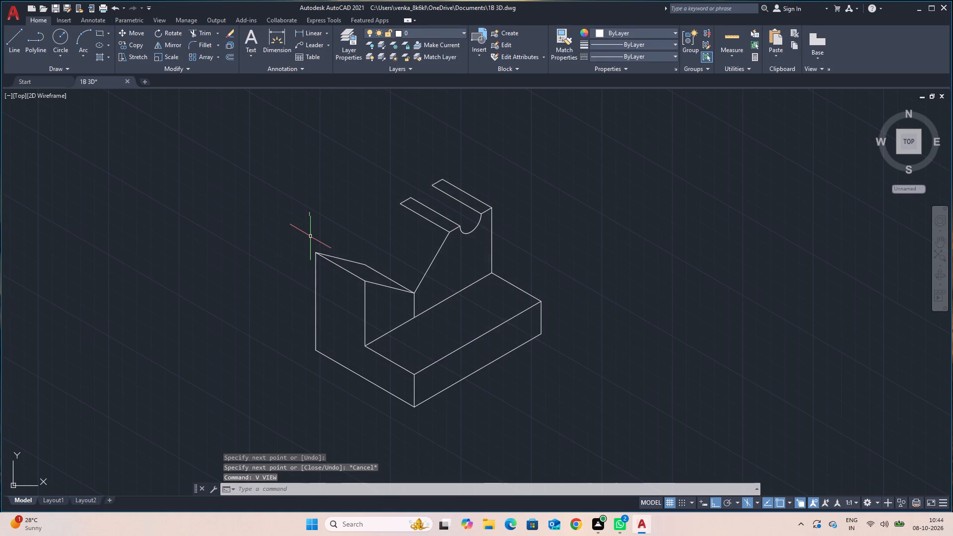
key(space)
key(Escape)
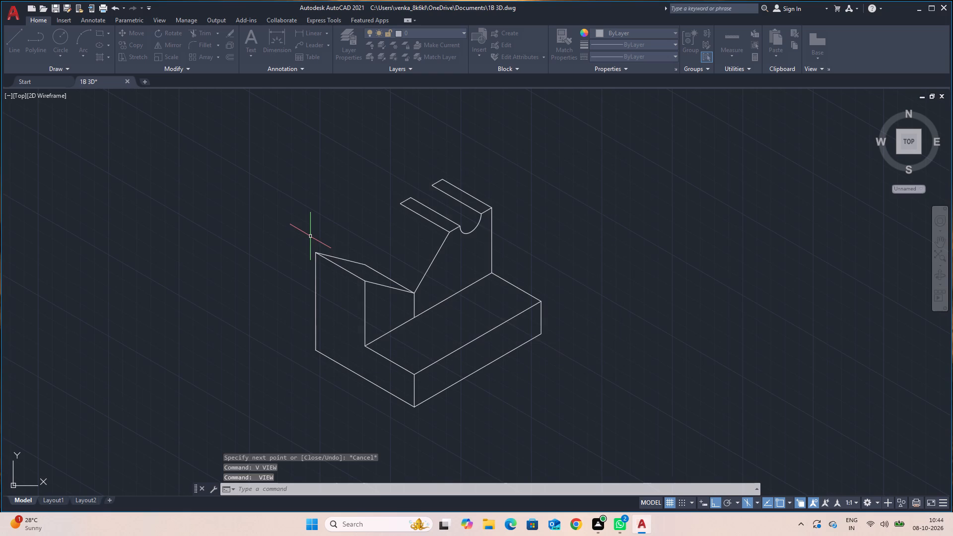
Draw a sloping line from the far end of the 35-unit valley line to the second strip's far outer corner.
key(l)
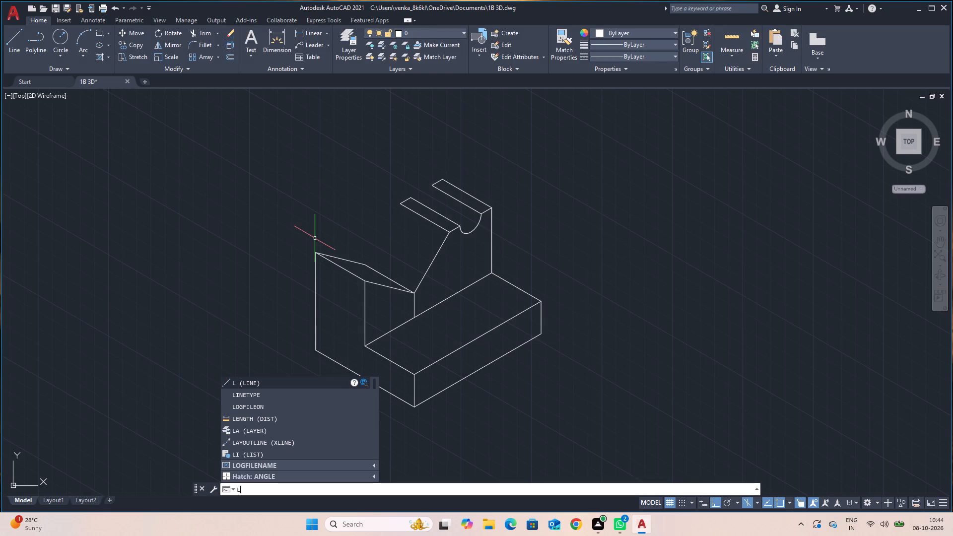
key(Return)
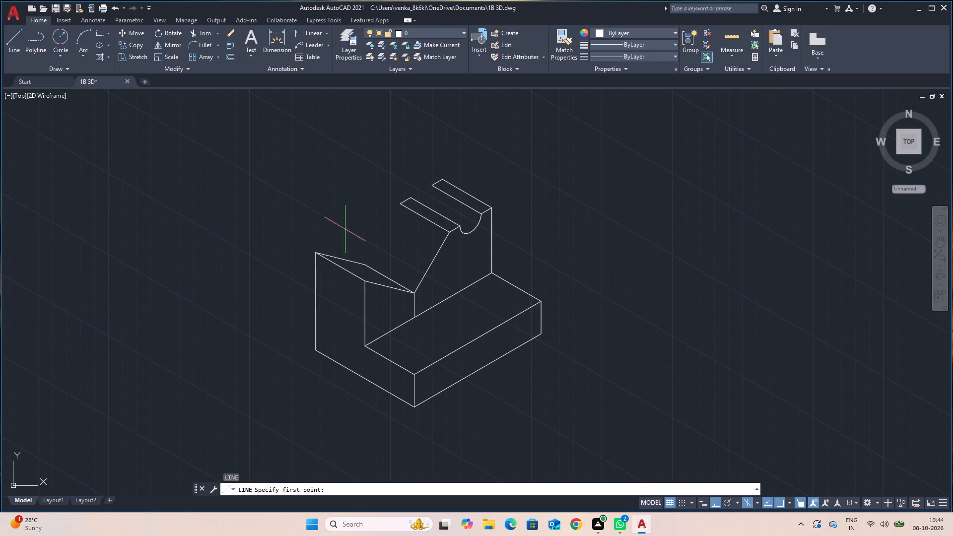
click(366, 266)
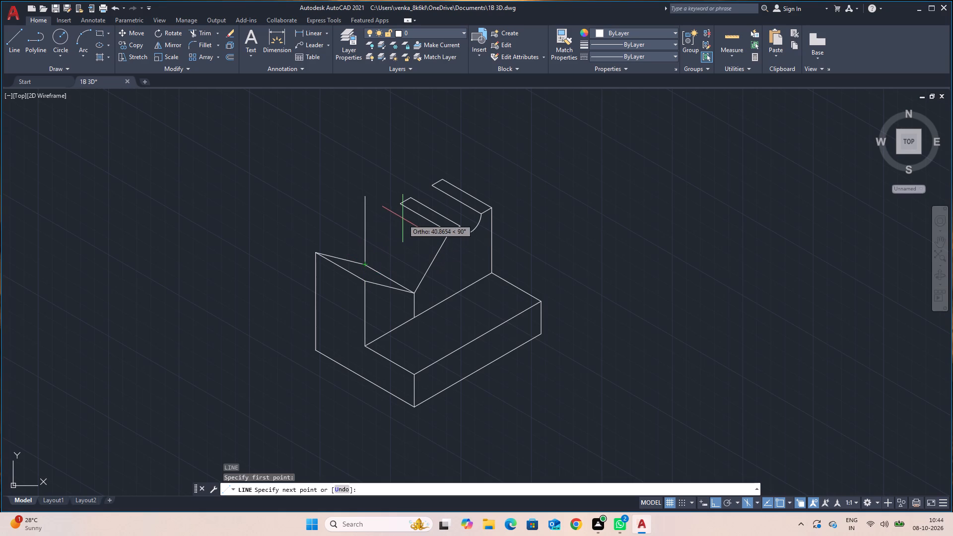
click(402, 201)
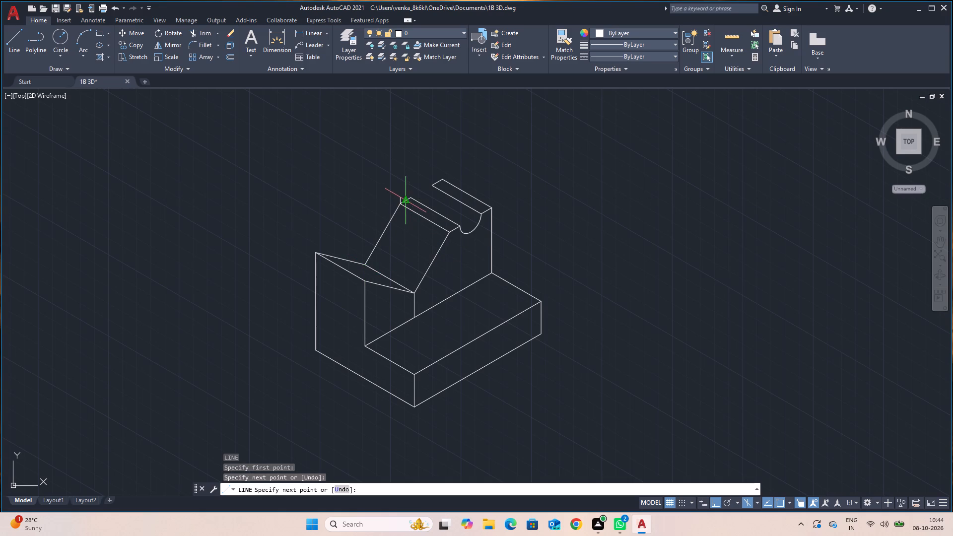
key(Escape)
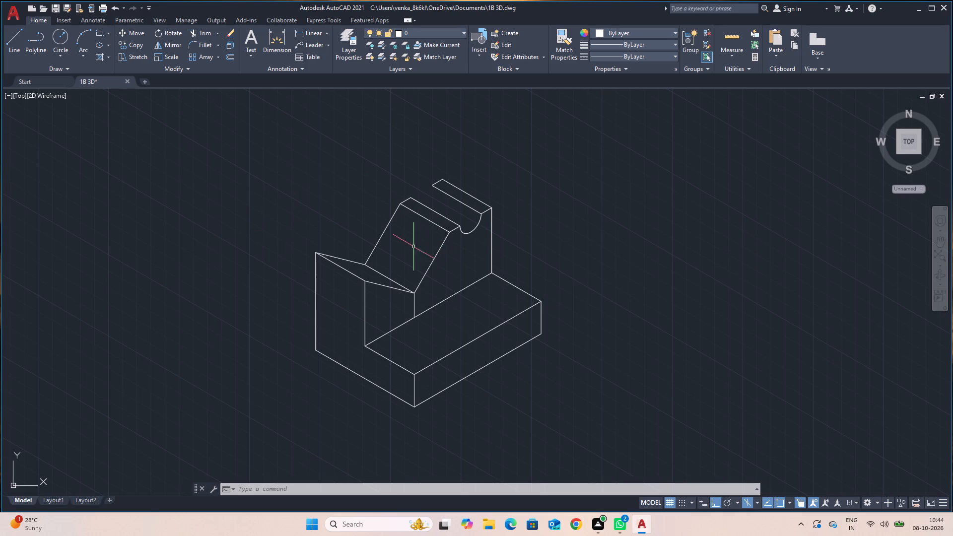
Copy the groove arc from the first strip's near inner corner to its far inner corner.
click(474, 229)
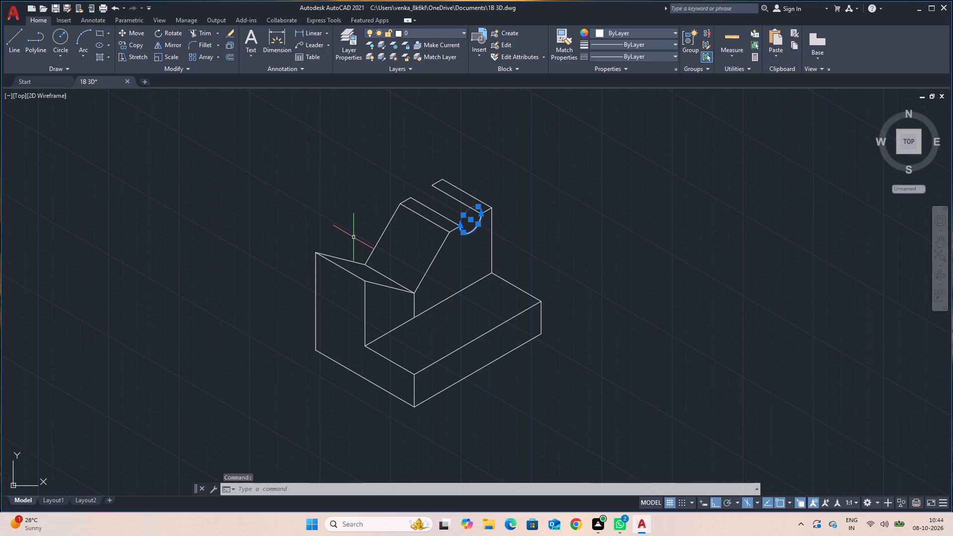
key(c)
key(o)
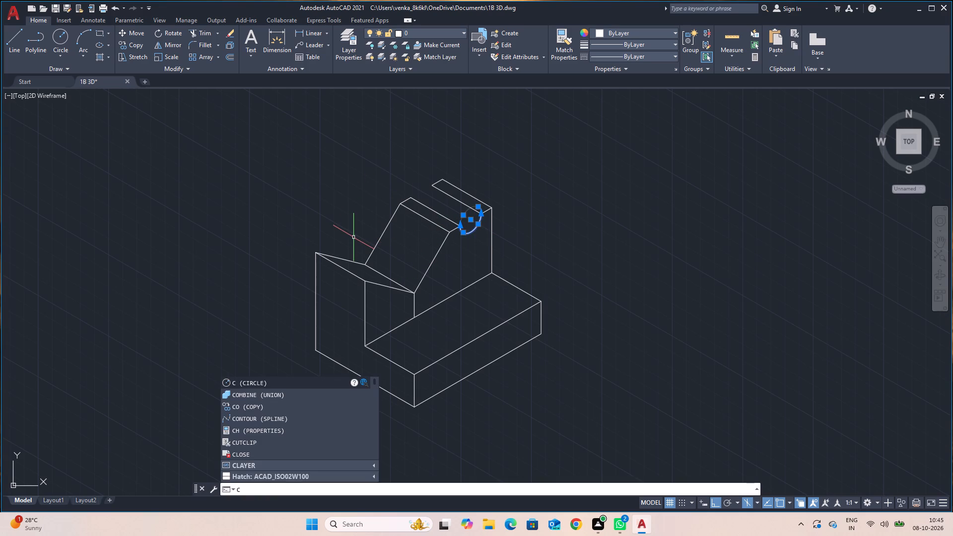
key(Return)
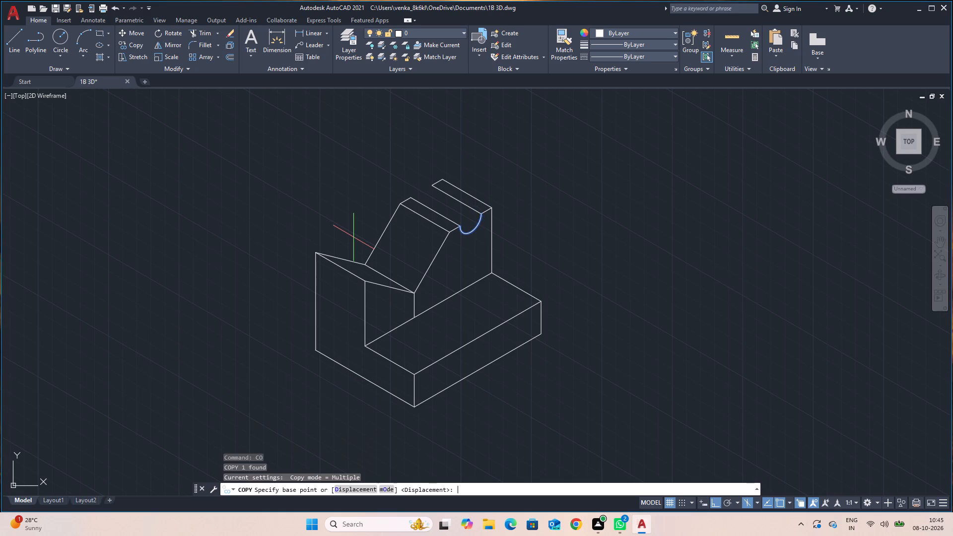
click(482, 211)
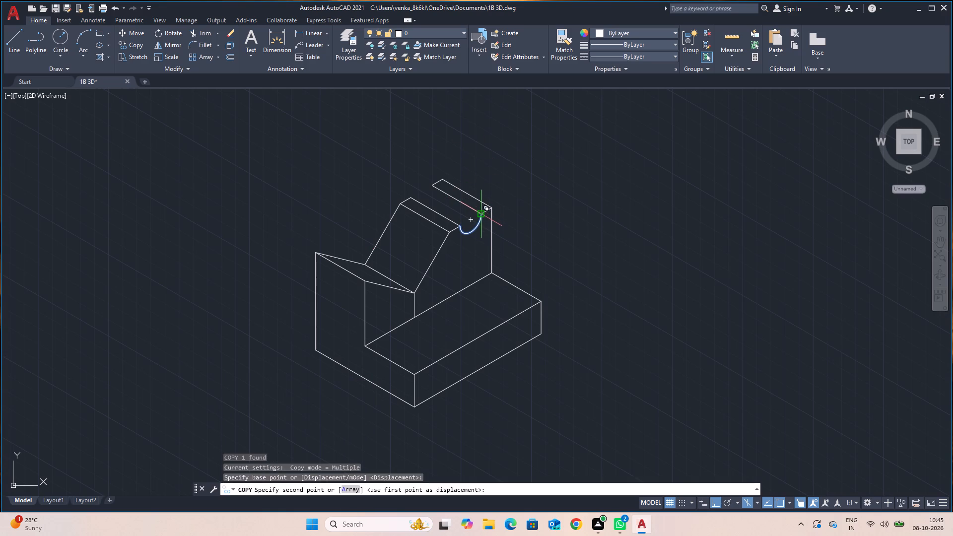
click(434, 185)
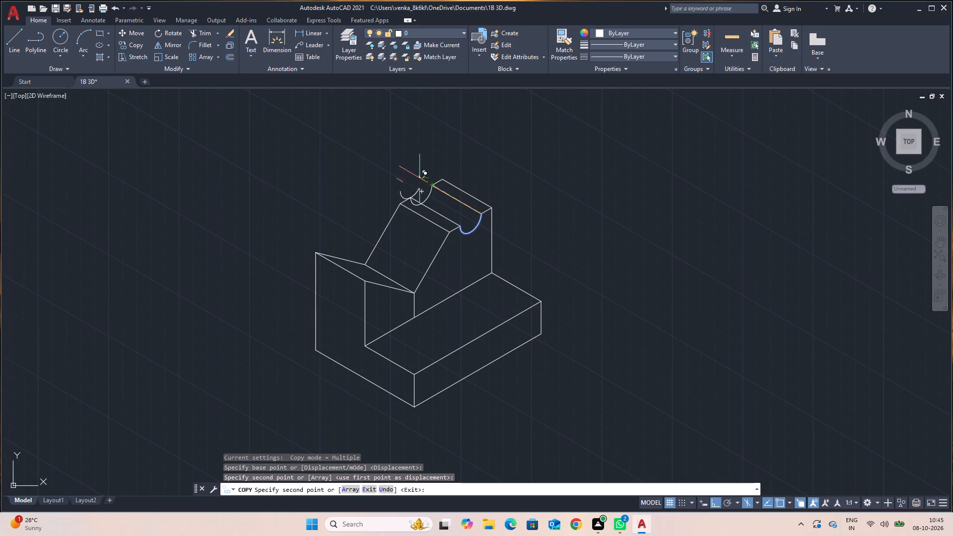
key(Escape)
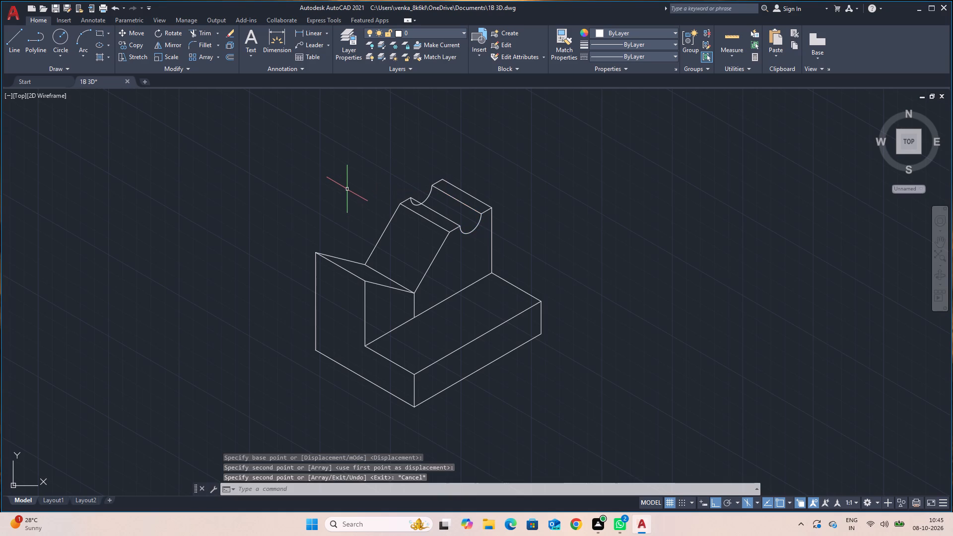
Trim away the portion of the copied groove arc that lies behind the second strip.
key(r)
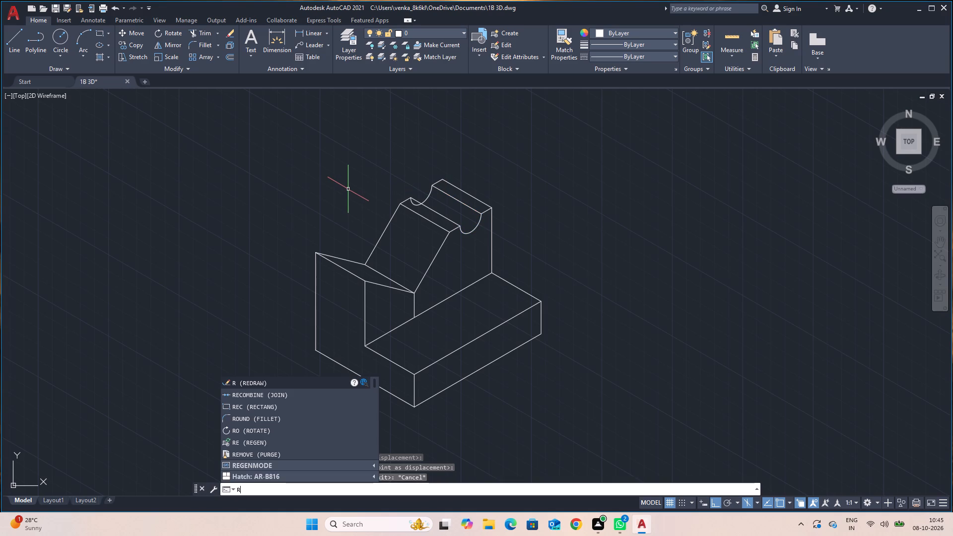
key(BackSpace)
text(TR)
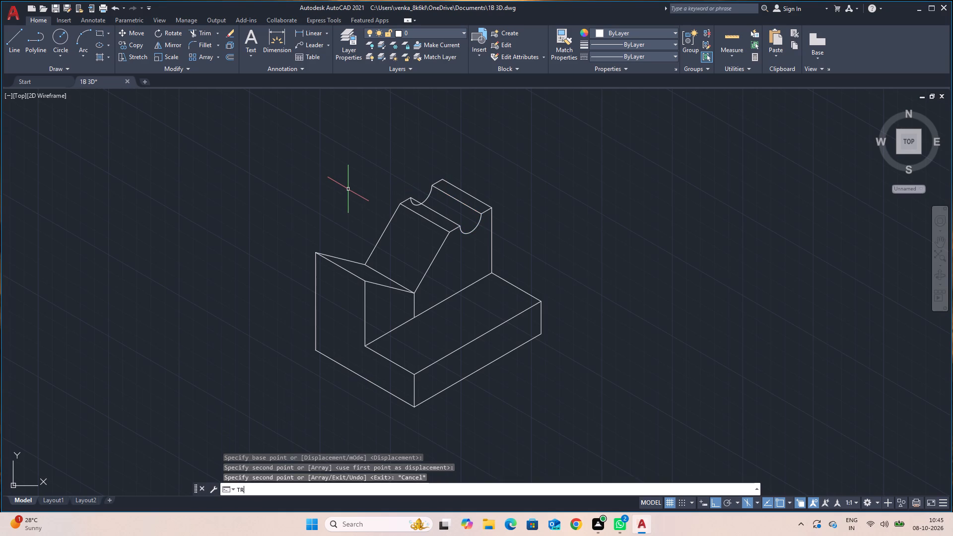
key(Return)
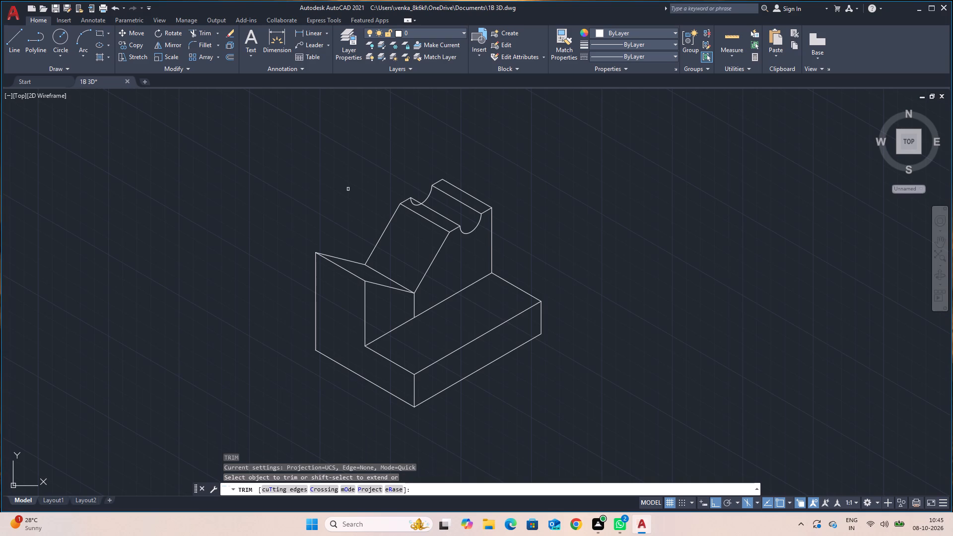
click(414, 203)
key(Escape)
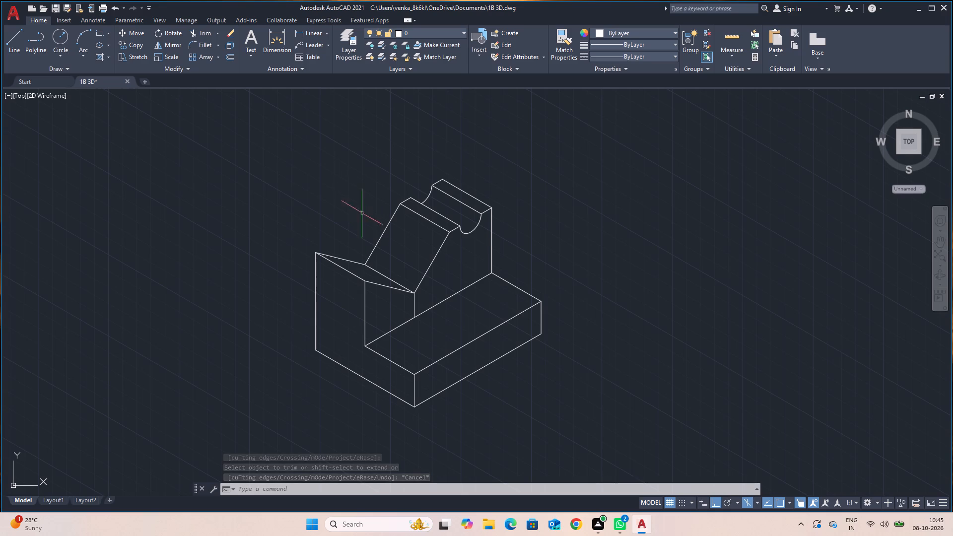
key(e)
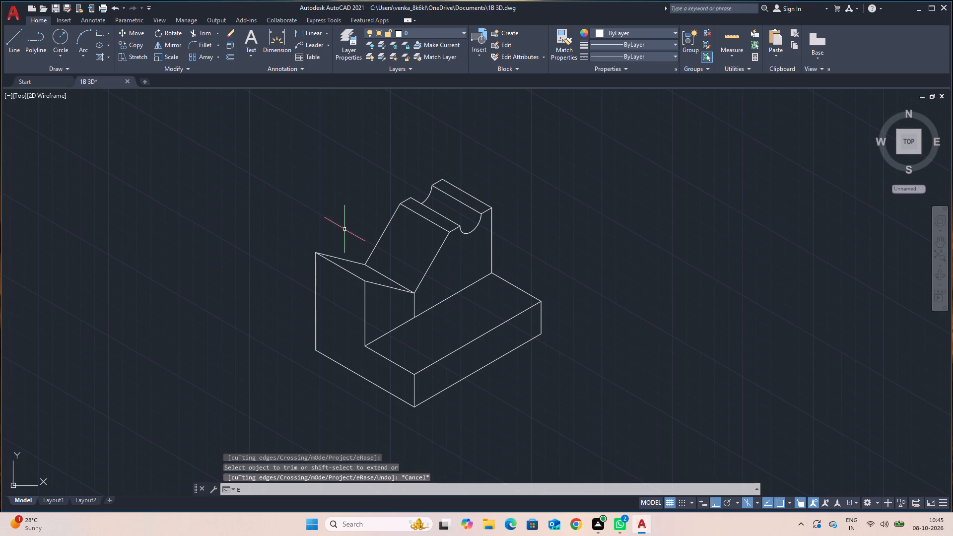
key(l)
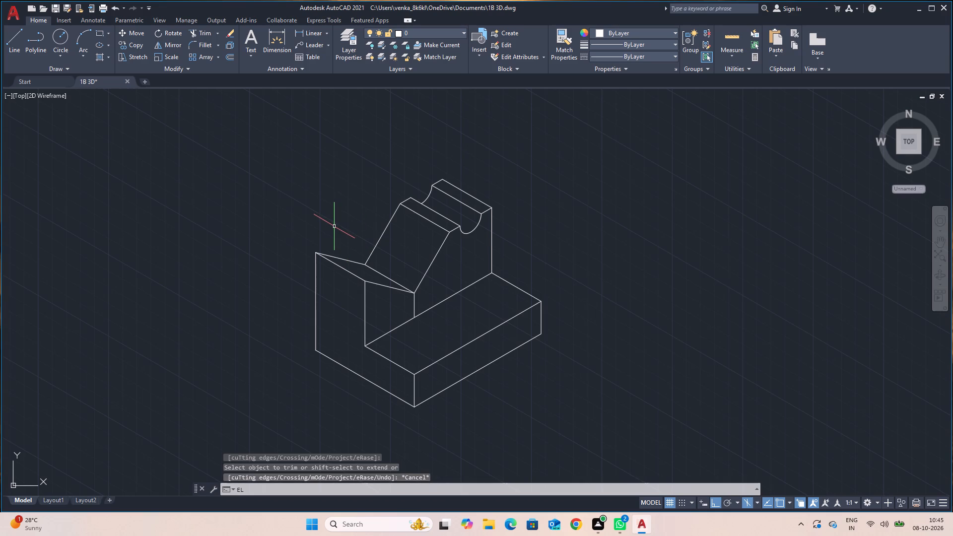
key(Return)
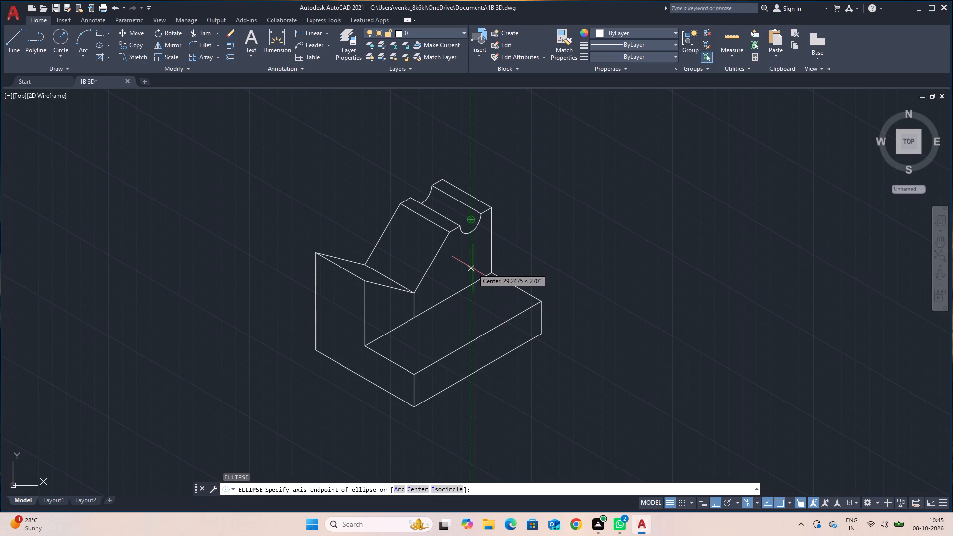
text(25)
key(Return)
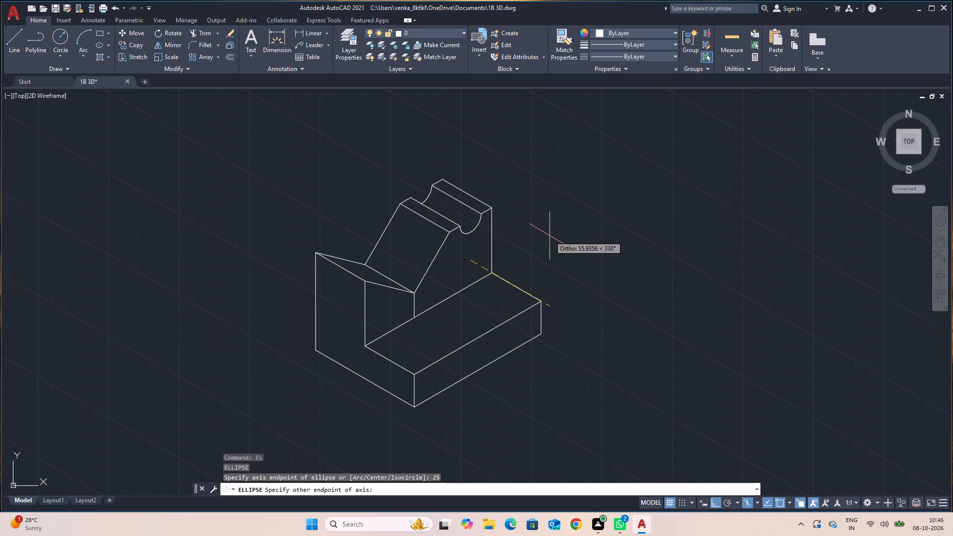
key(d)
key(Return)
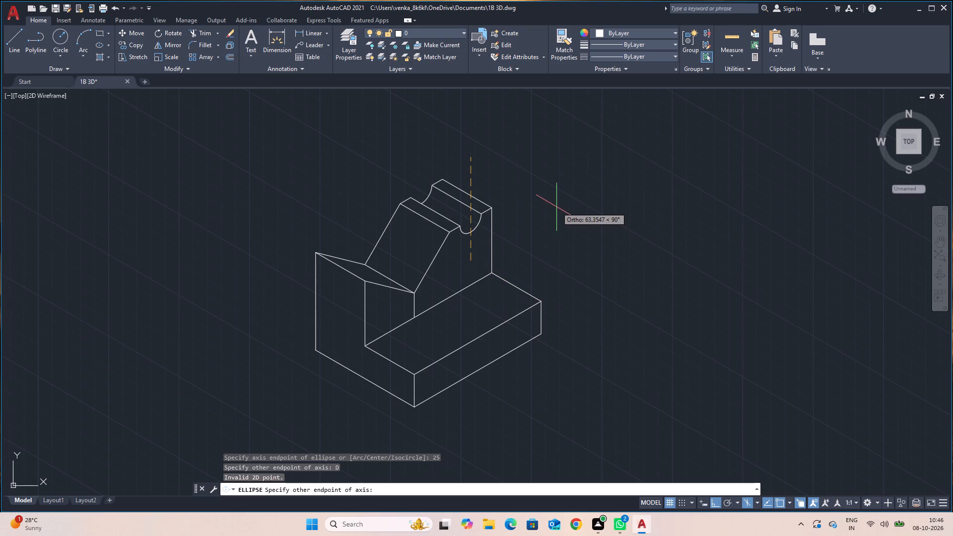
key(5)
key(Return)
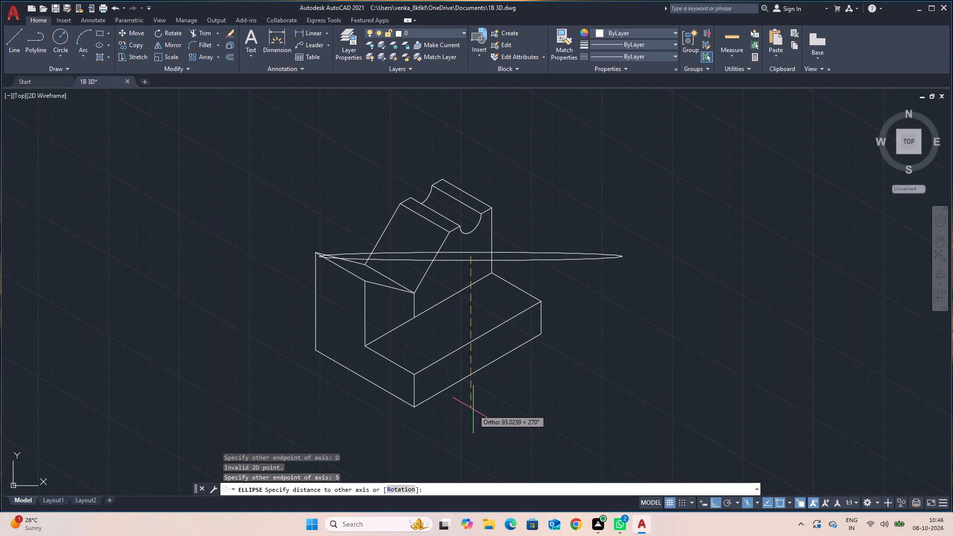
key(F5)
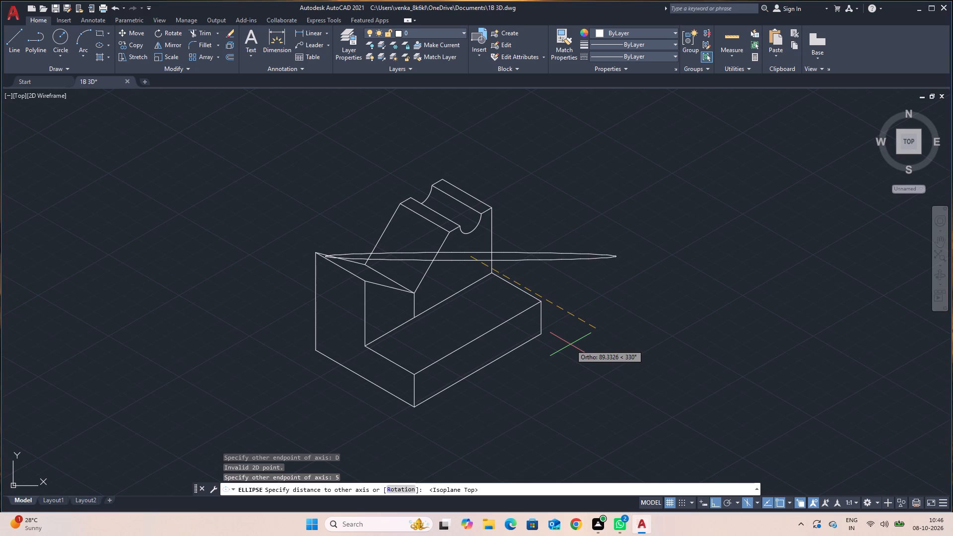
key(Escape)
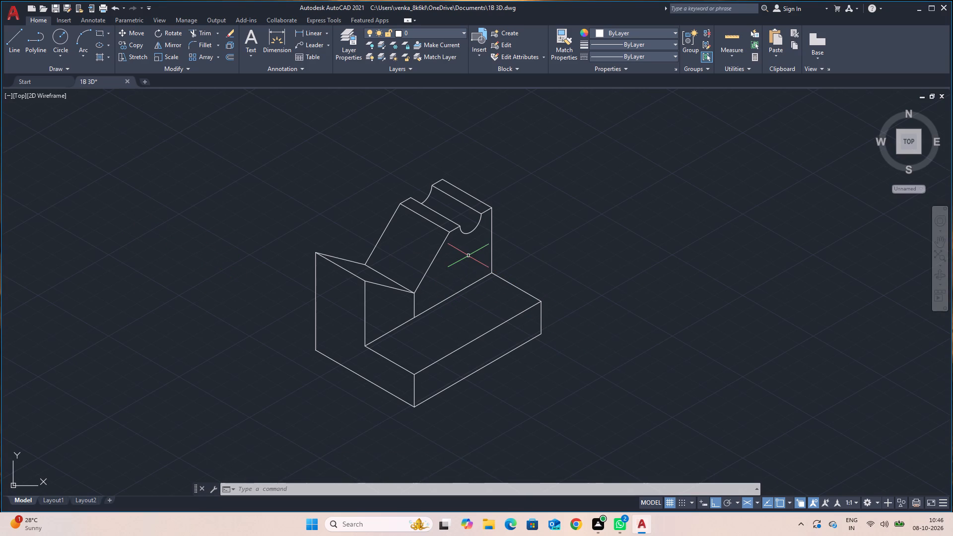
Draw a 25-unit vertical line down from the centre of the near groove arc on the right isoplane.
key(l)
key(Return)
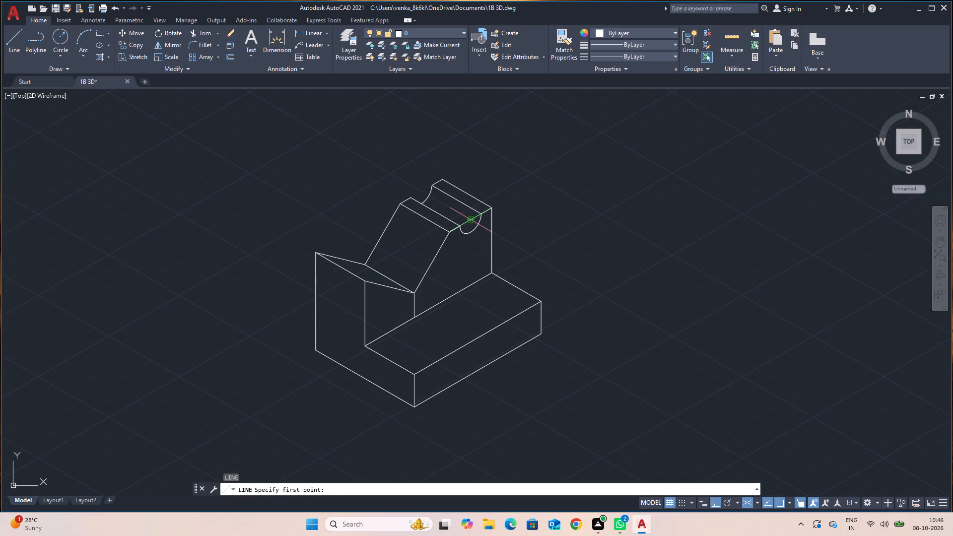
click(471, 221)
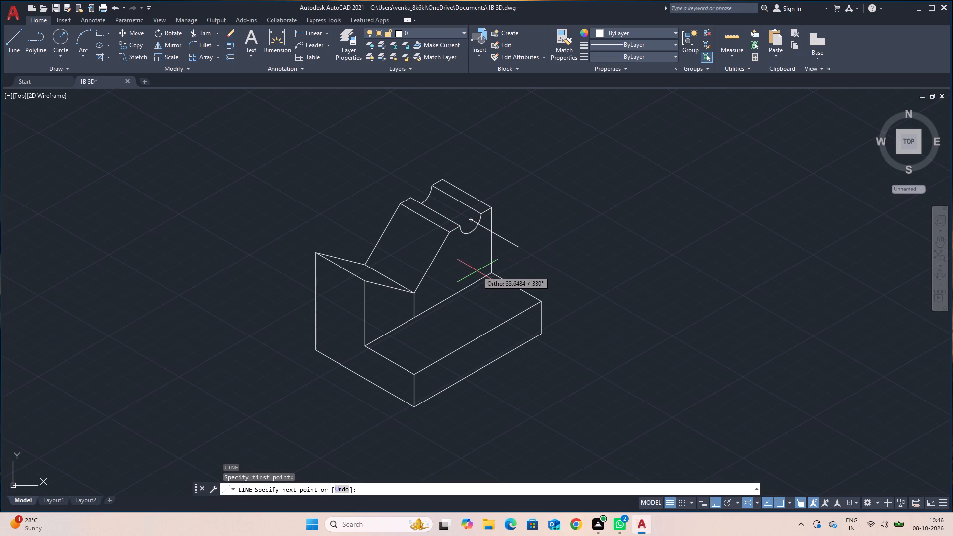
key(F5)
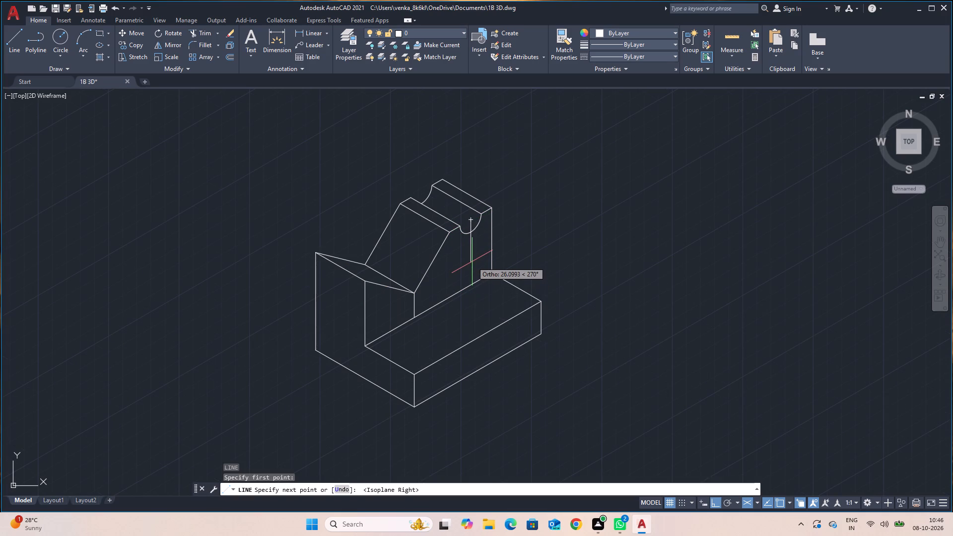
text(25)
key(Return)
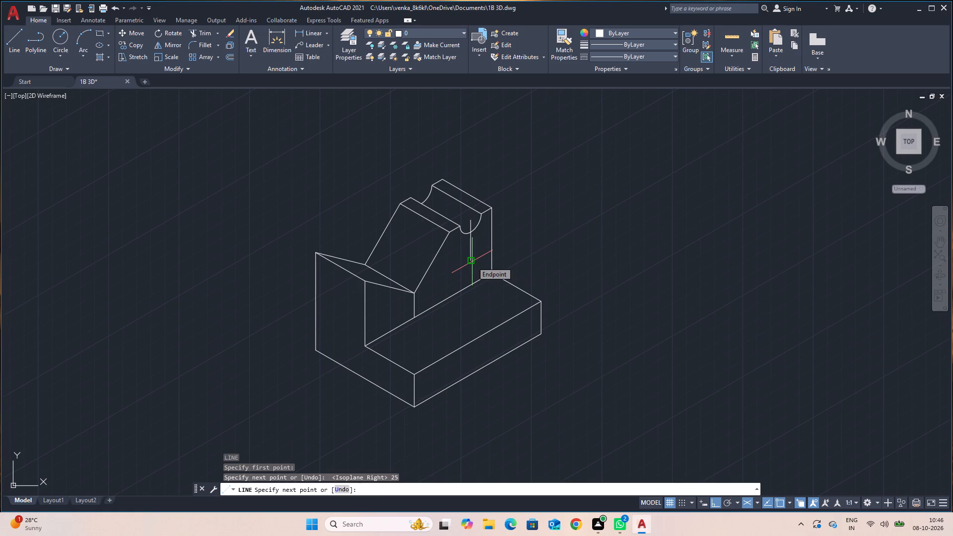
key(Escape)
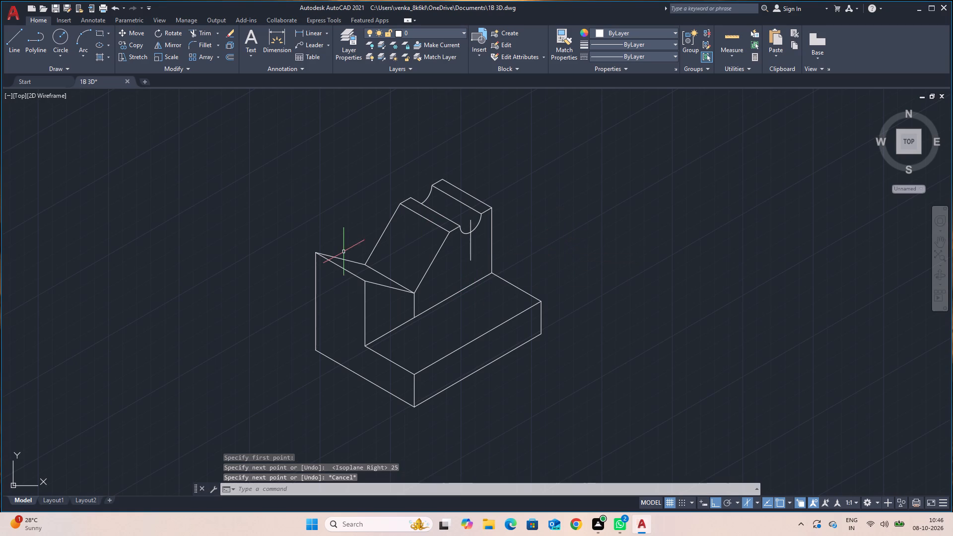
Start an ellipse with its first axis endpoint at the lower end of the 25-unit vertical line.
key(e)
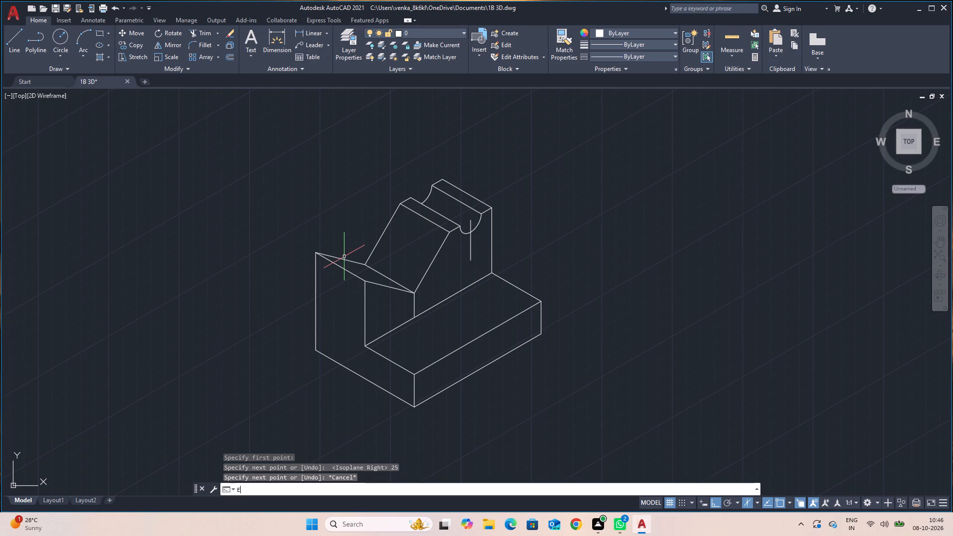
key(l)
key(Return)
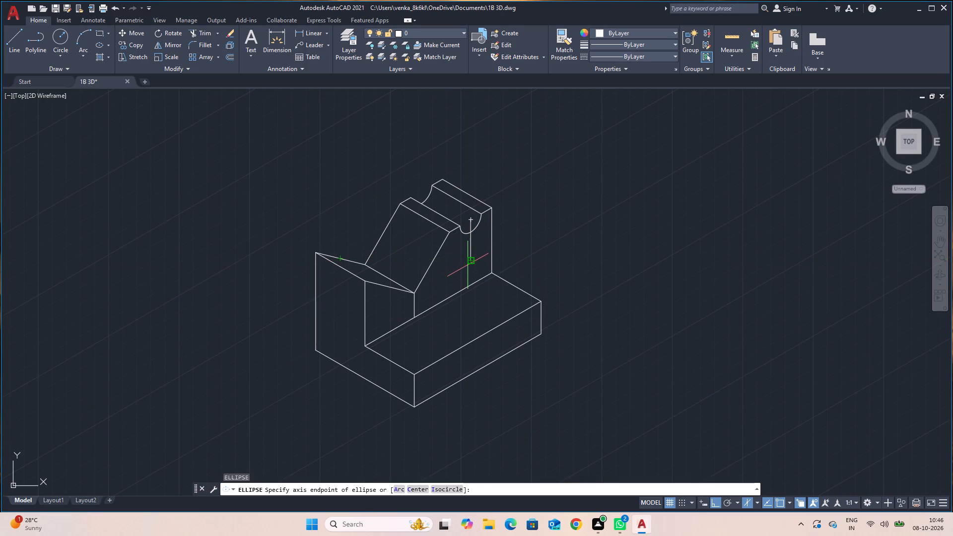
click(471, 262)
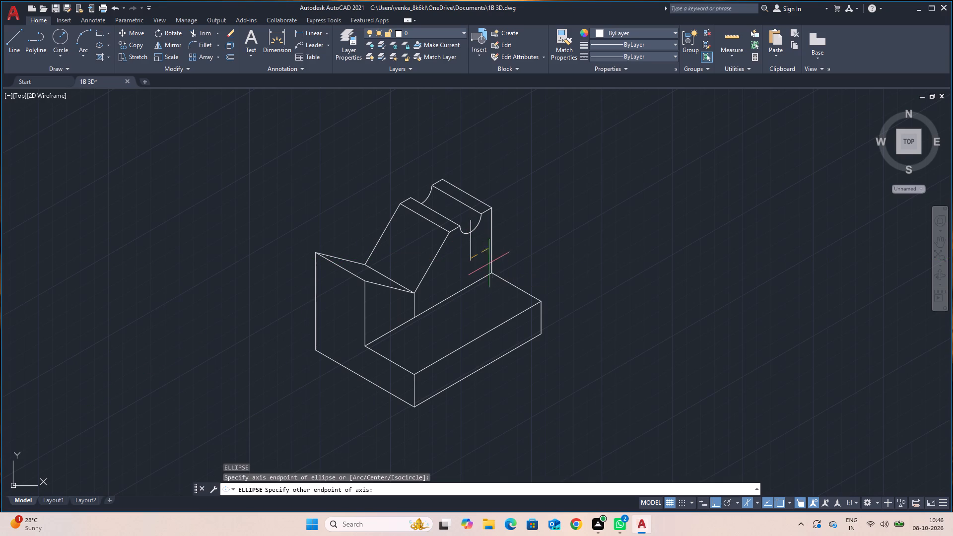
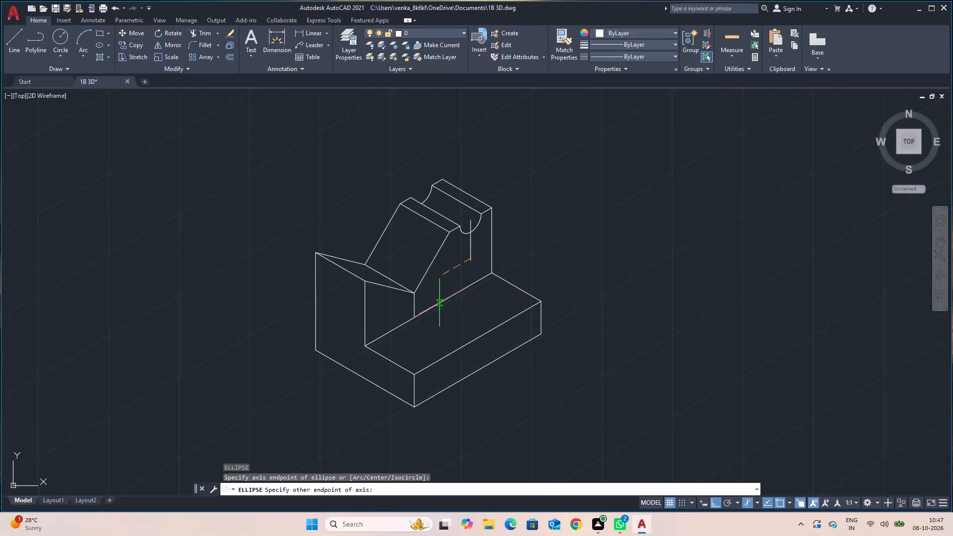
Draw a radius 5 isocircle on the right isoplane, centred at the lower end of the 25-unit vertical line.
key(Escape)
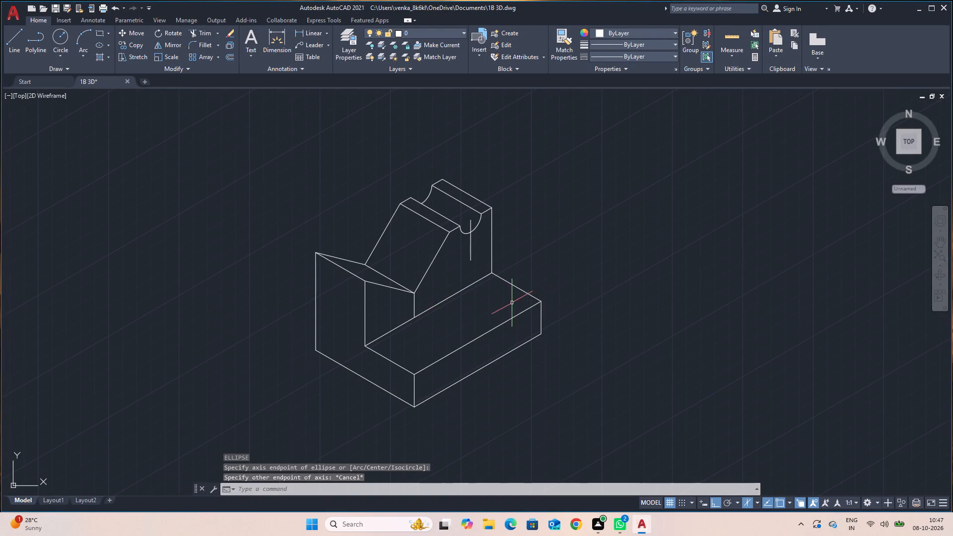
text(EL)
key(Return)
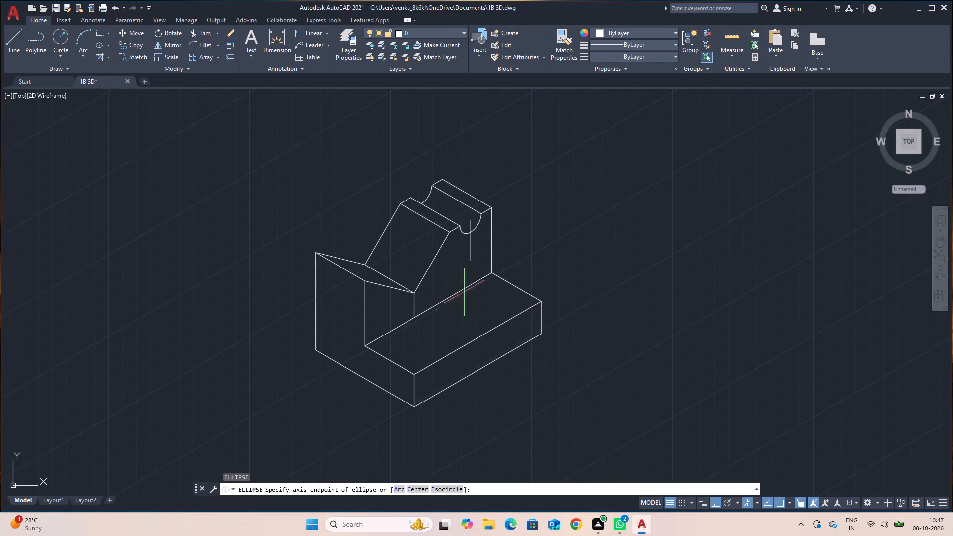
click(457, 493)
click(455, 486)
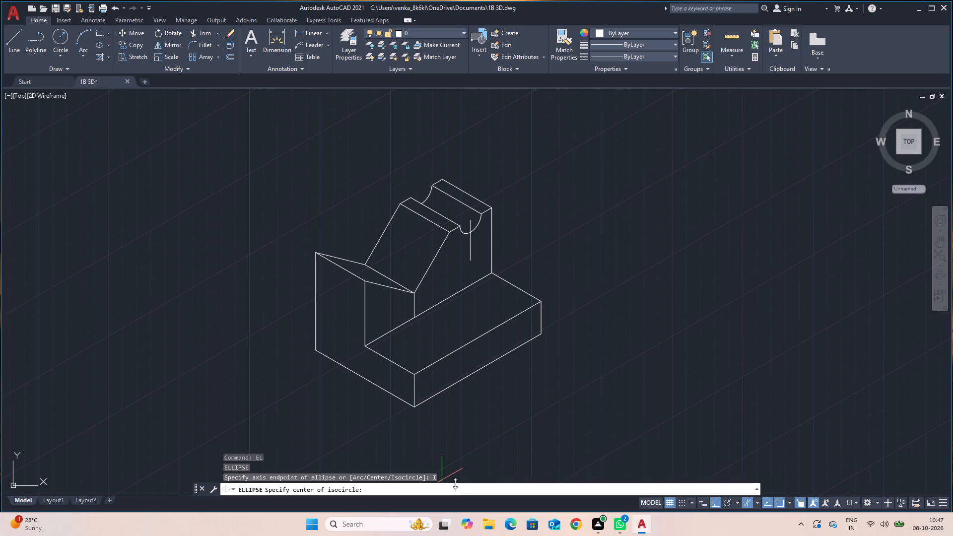
click(471, 262)
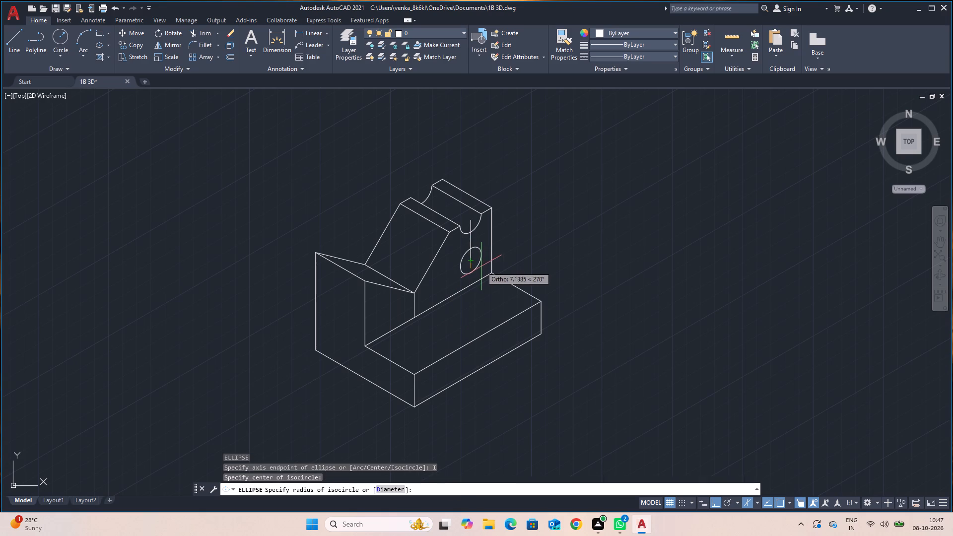
key(5)
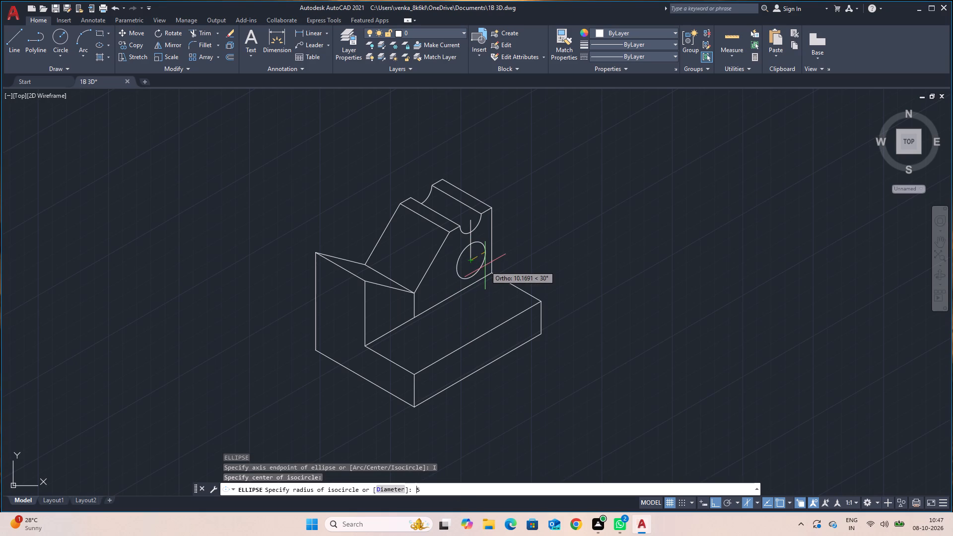
key(Return)
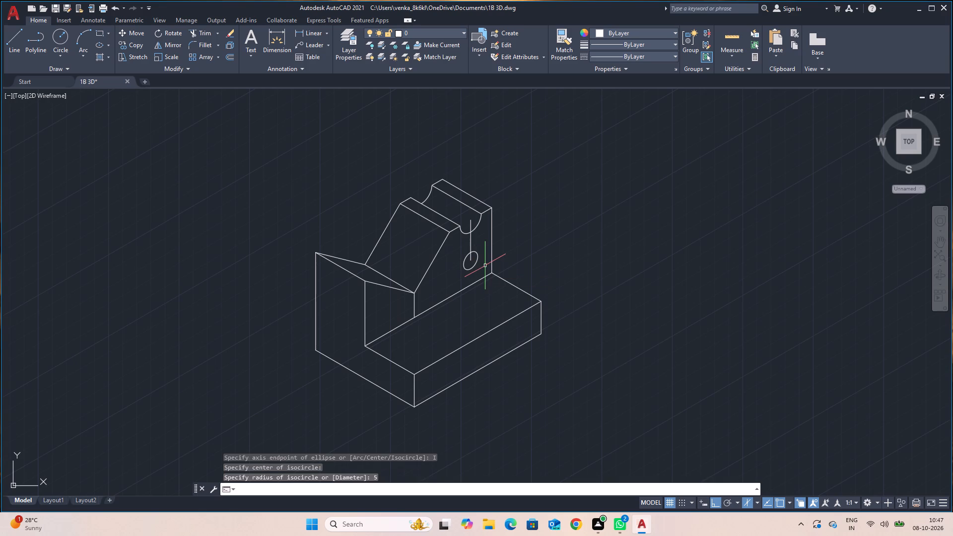
Delete the 25-unit vertical construction line between the groove and the small isocircle.
click(471, 238)
key(Delete)
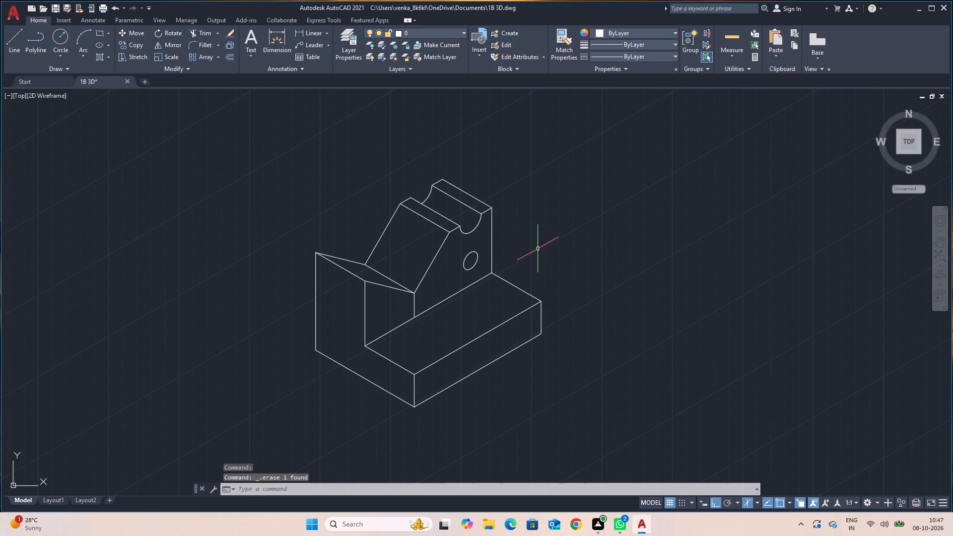
Delete the short vertical line running from the slope's lower corner down to the base's top face.
click(416, 304)
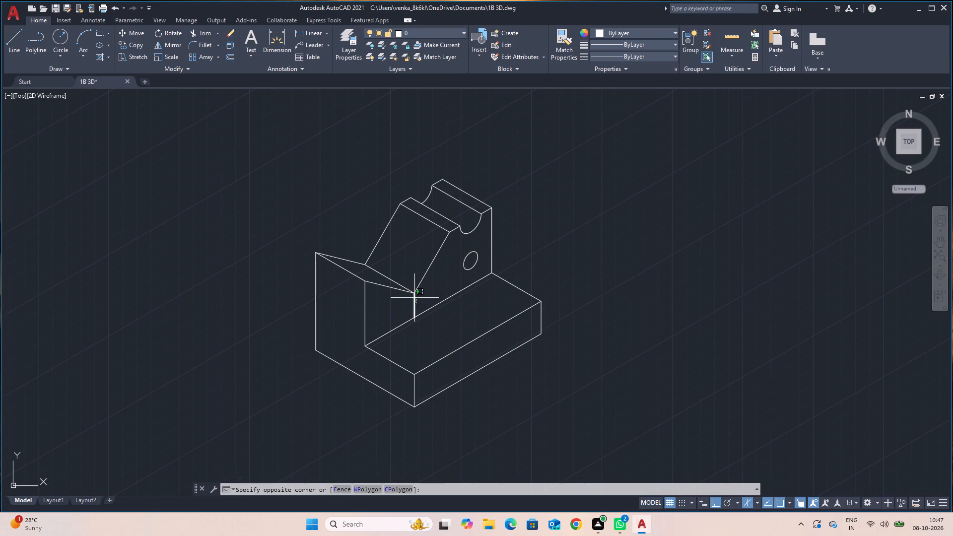
click(414, 299)
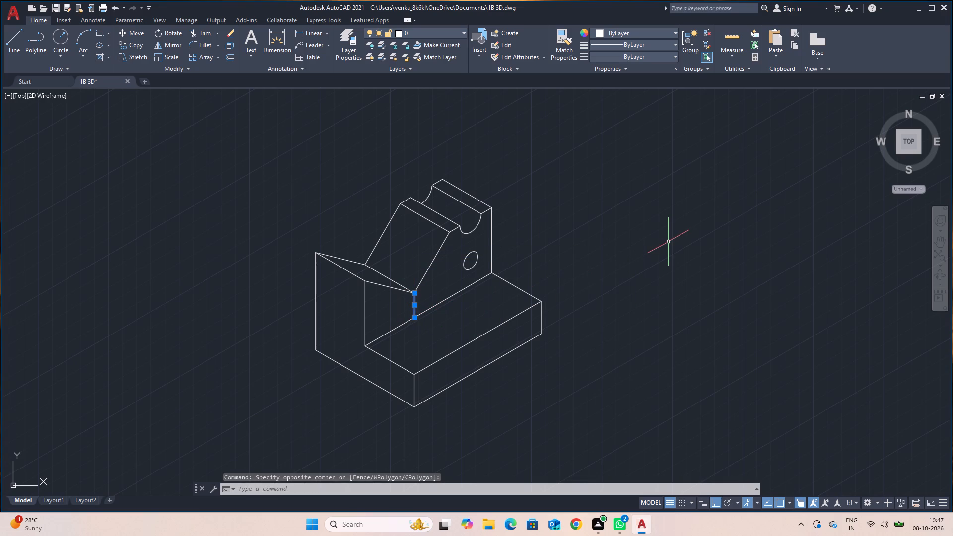
key(Delete)
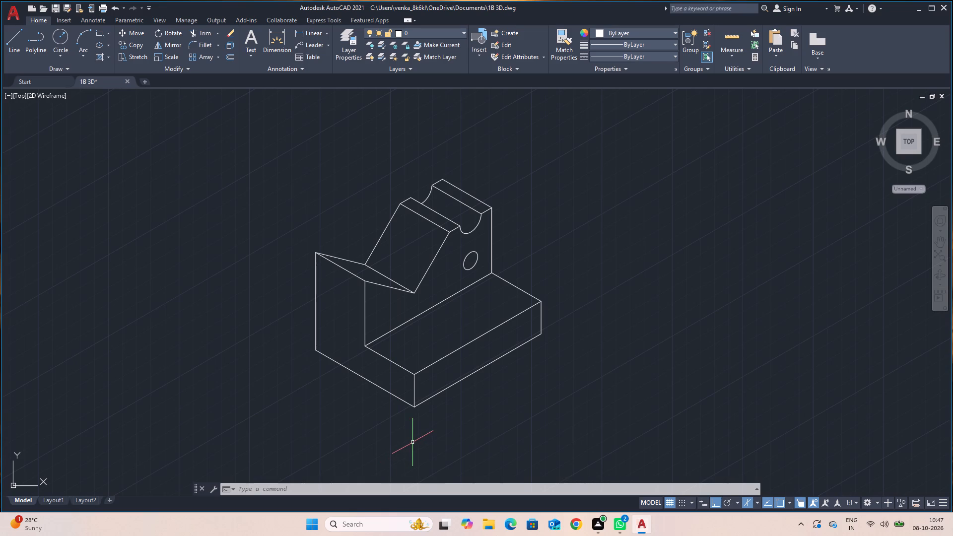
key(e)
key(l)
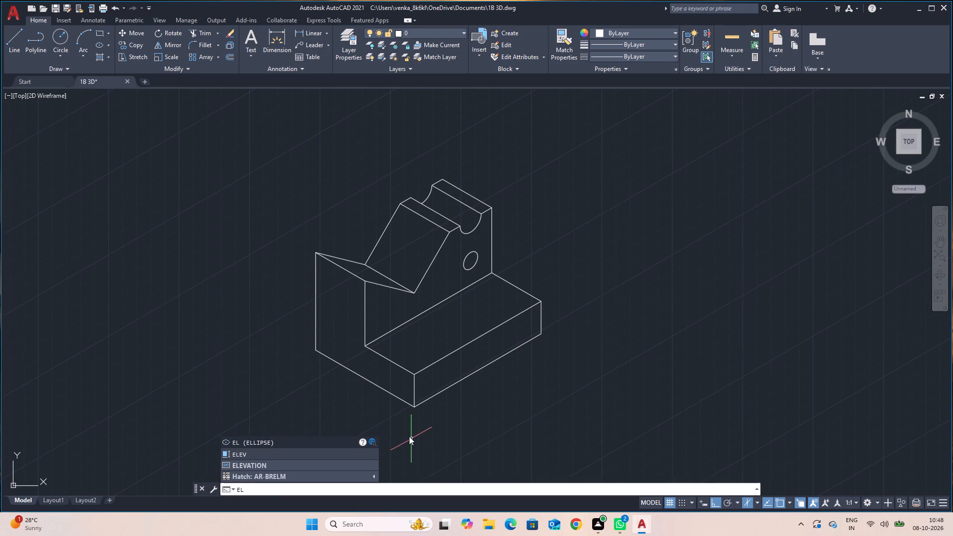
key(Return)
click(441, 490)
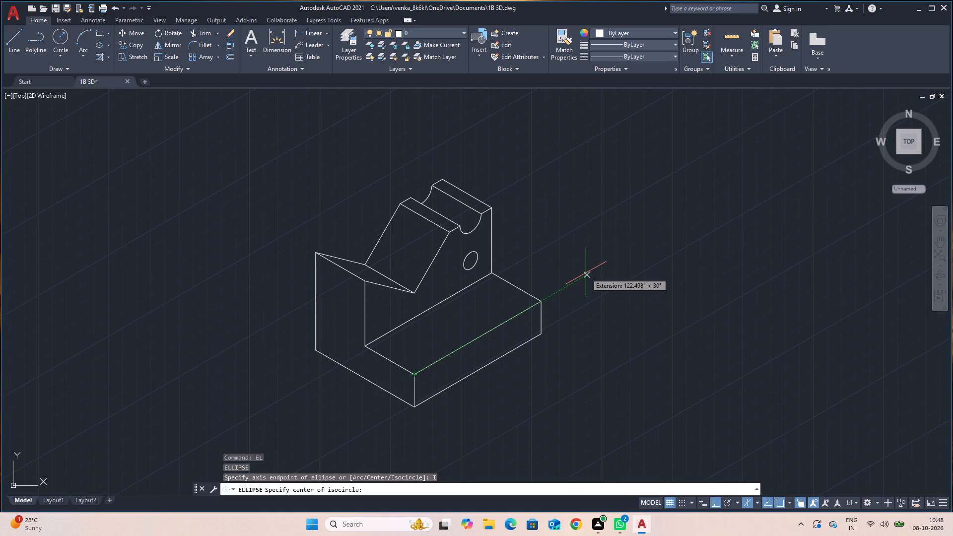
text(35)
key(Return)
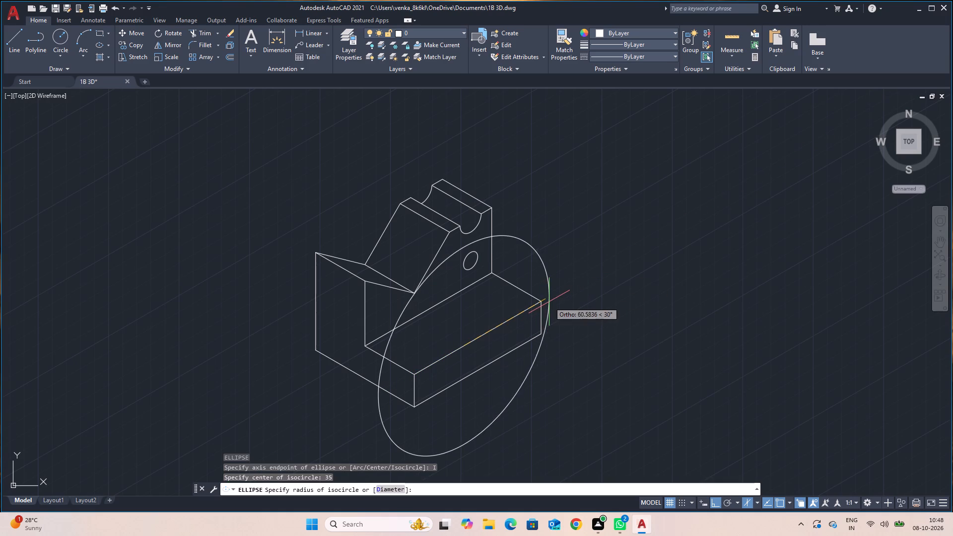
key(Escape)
Draw a 15-unit line inward across the base's top face, starting 35 units along its long outer edge from the near corner.
key(l)
key(Return)
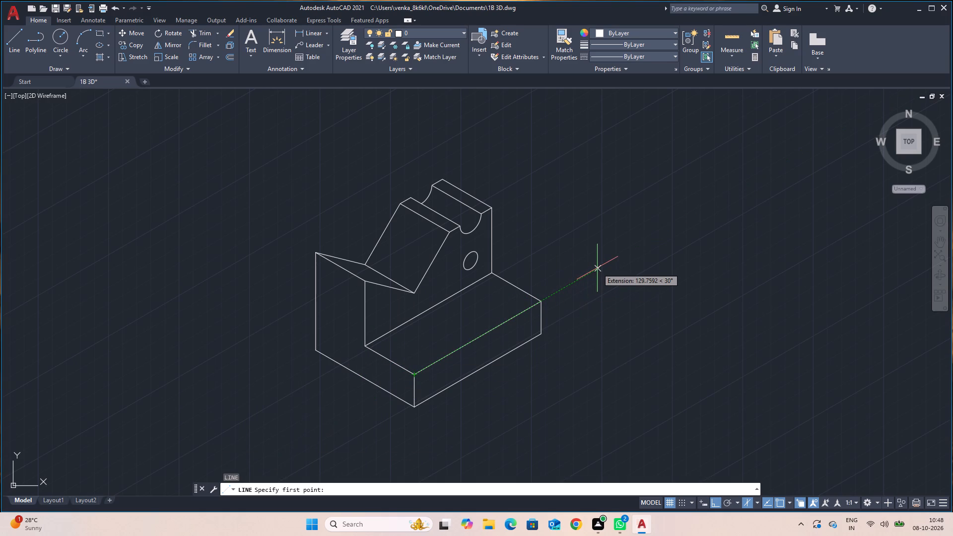
text(35)
key(Return)
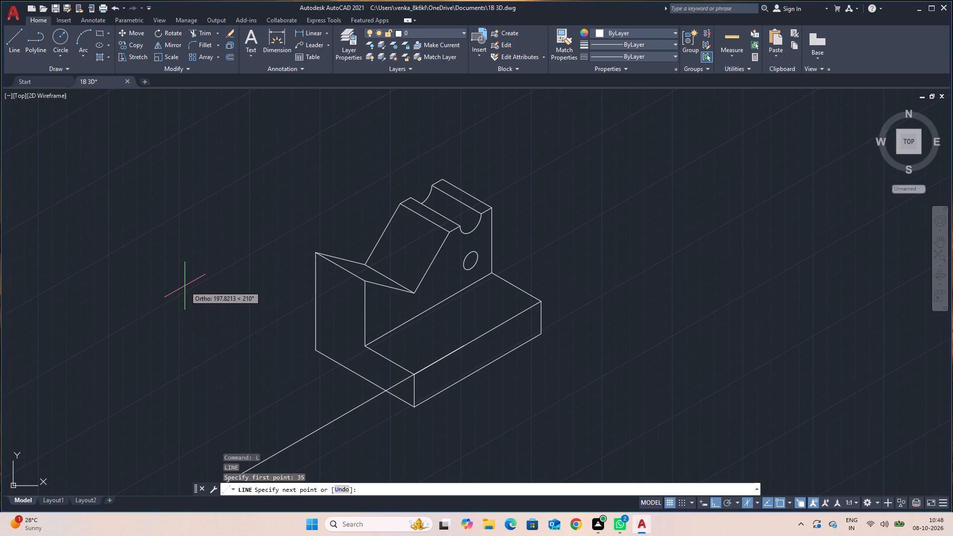
key(F5)
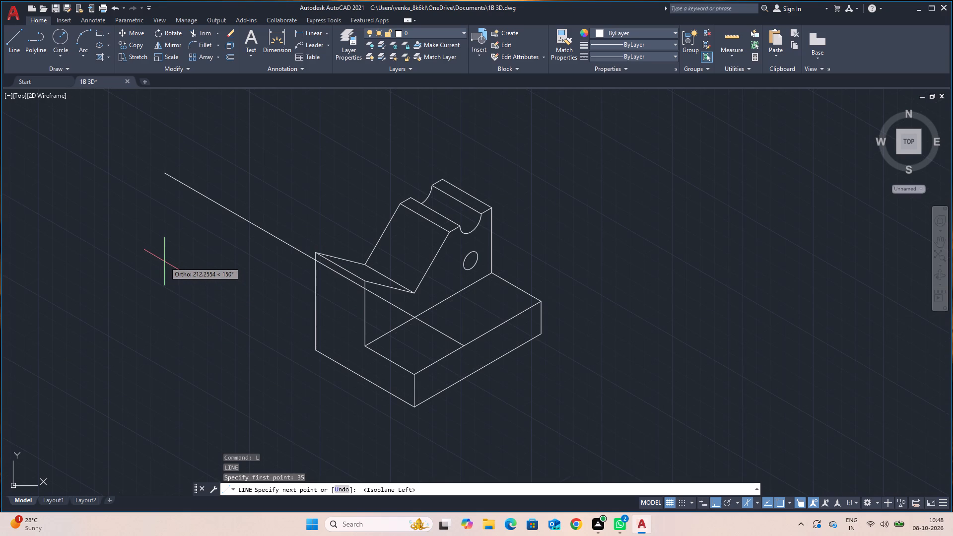
text(15)
key(Return)
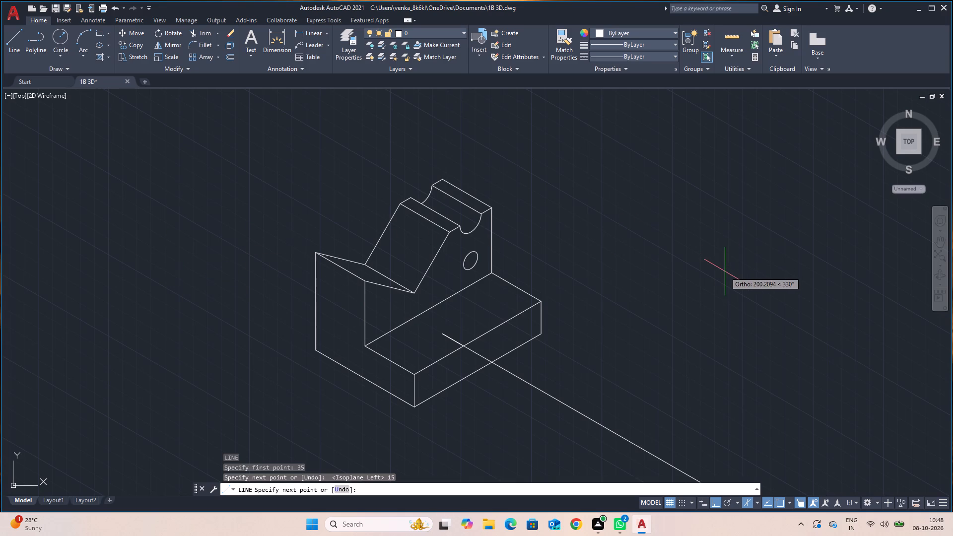
key(Escape)
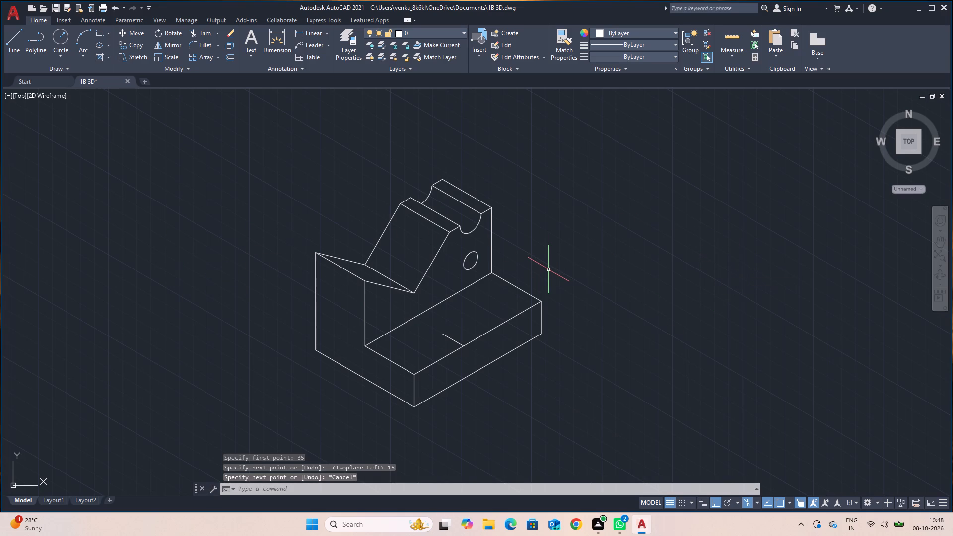
Draw a radius 7.5 isocircle on the top isoplane, centred at the inner end of the 15-unit line.
key(e)
key(l)
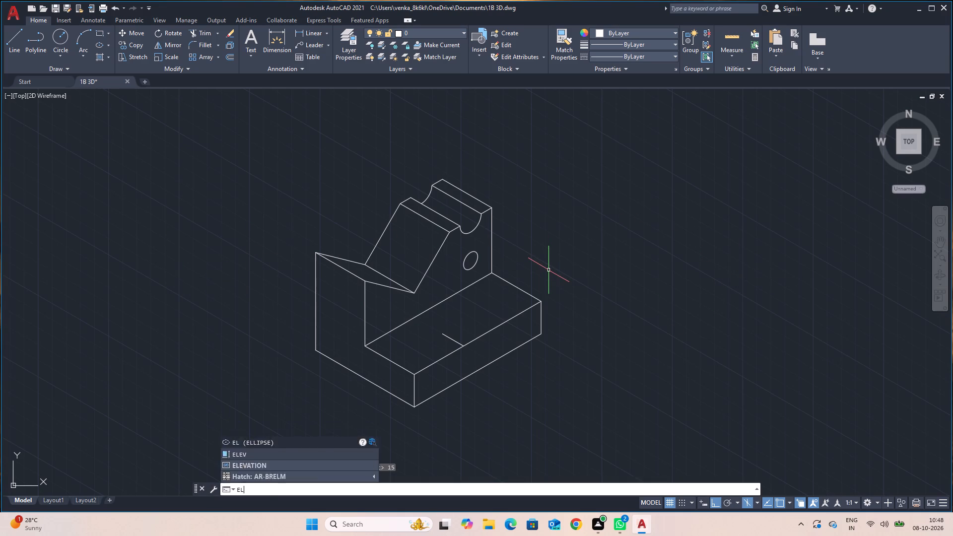
key(Return)
click(449, 489)
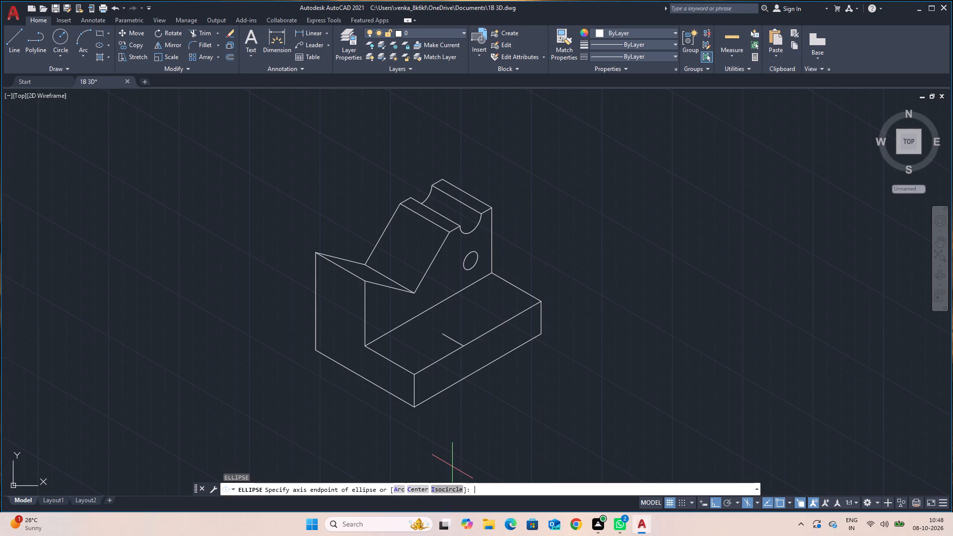
click(442, 333)
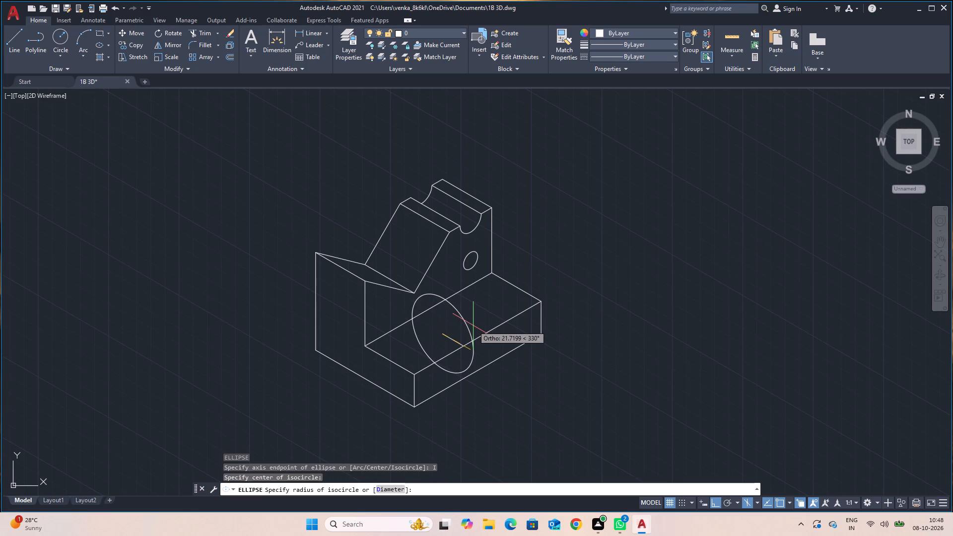
key(F5)
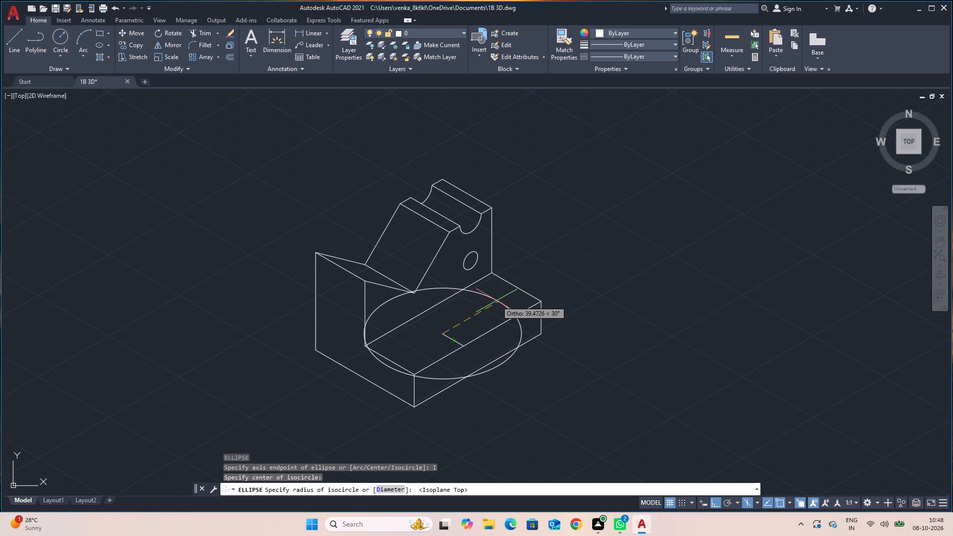
text(7.5)
key(Return)
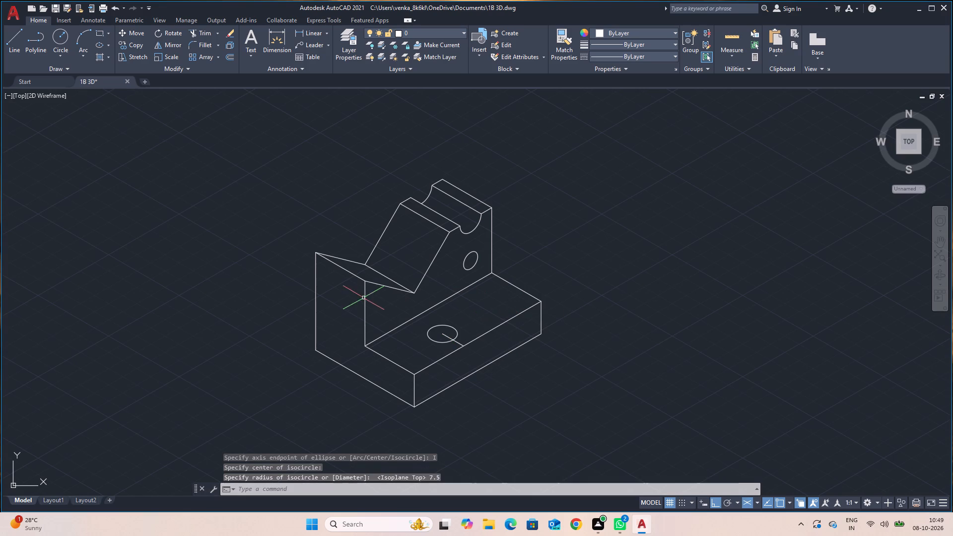
Delete the 15-unit construction line on the base's top face.
click(444, 335)
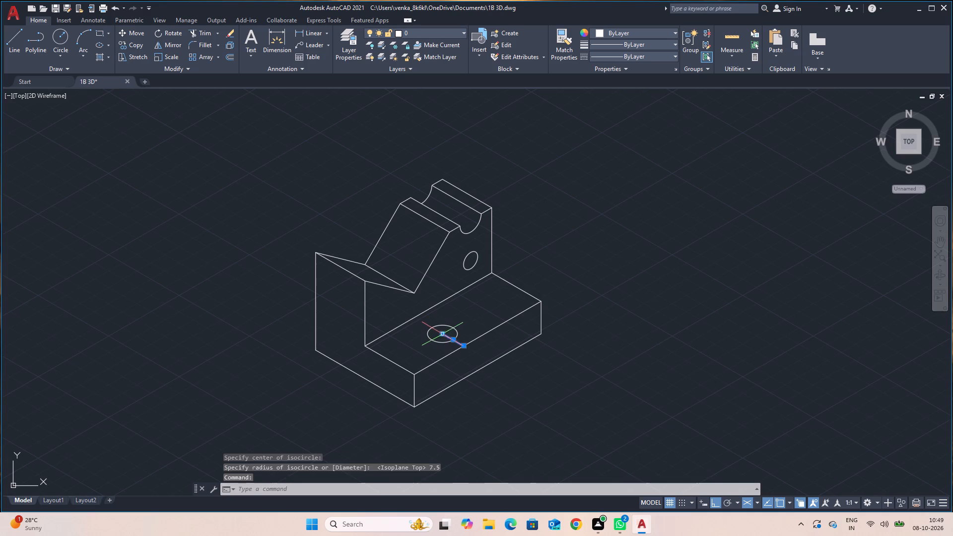
key(Delete)
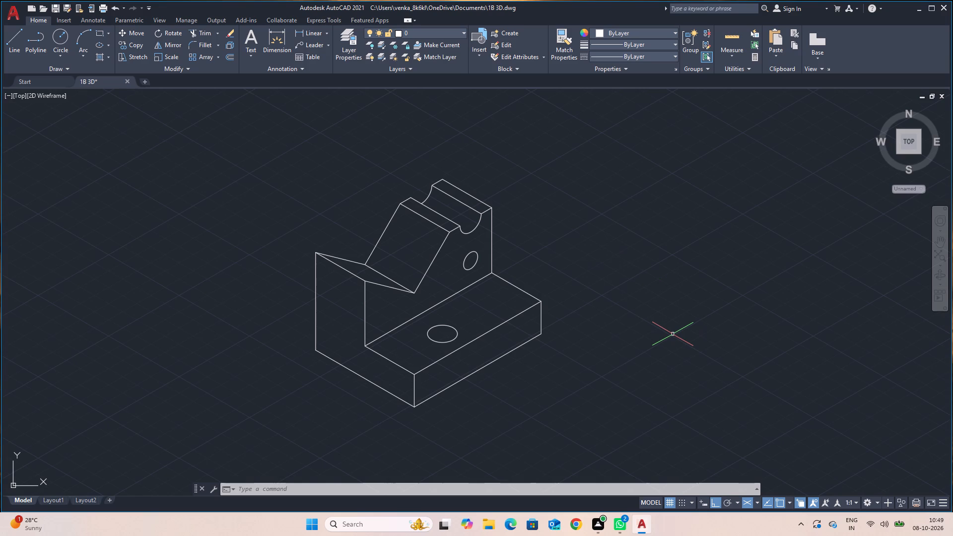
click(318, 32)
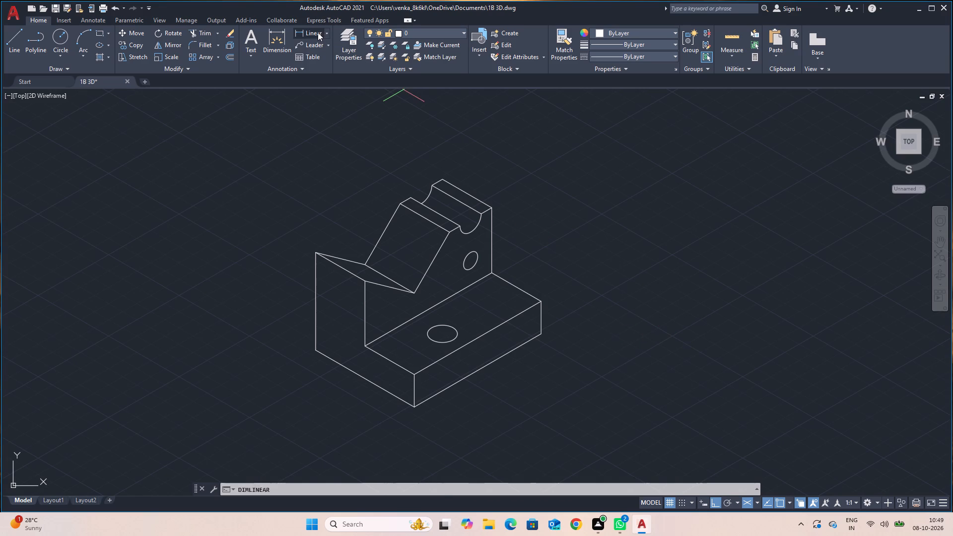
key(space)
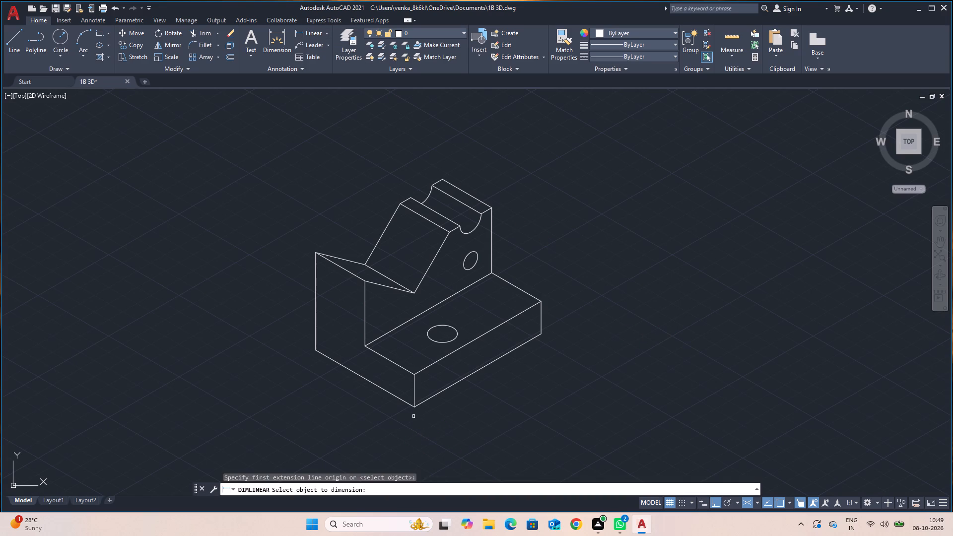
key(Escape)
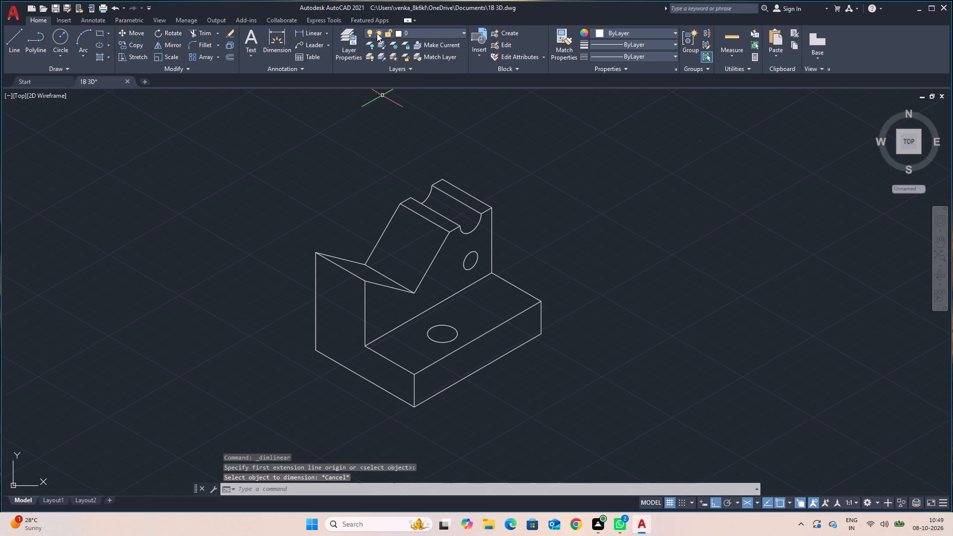
Add an aligned dimension to the base's long bottom edge, placed just outside the part.
click(326, 29)
click(321, 68)
key(space)
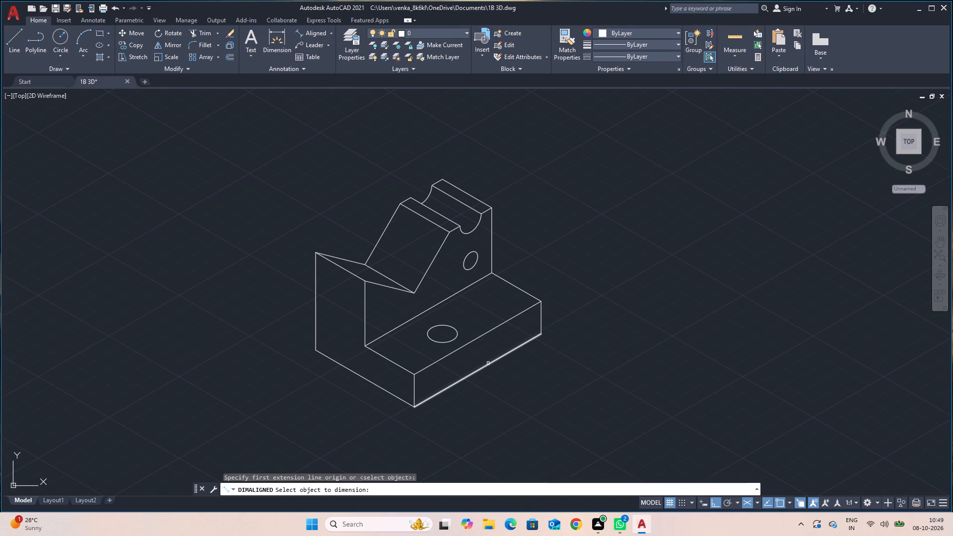
click(488, 364)
click(495, 379)
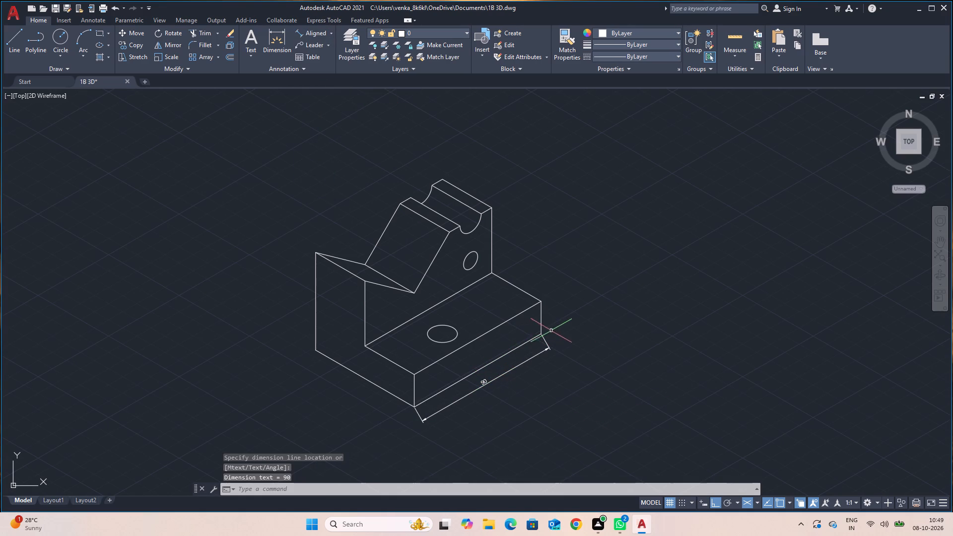
Add aligned dimensions to the base's far-end vertical edge and its short top edge, placed just outside the part.
key(space)
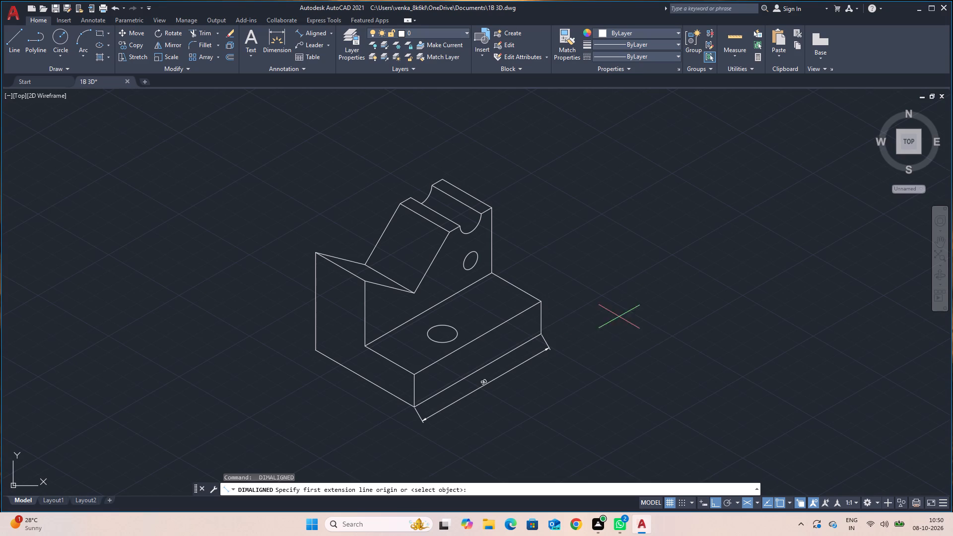
key(space)
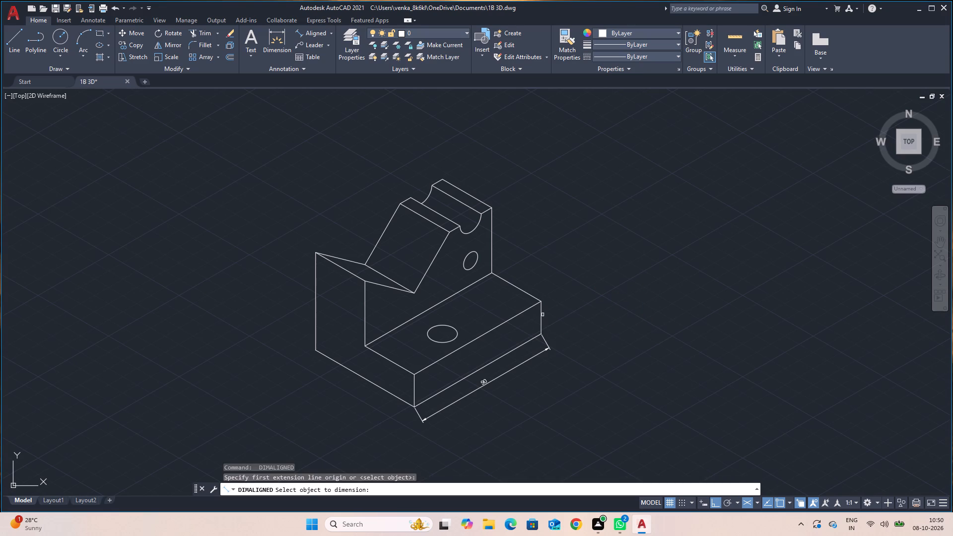
click(543, 313)
click(559, 309)
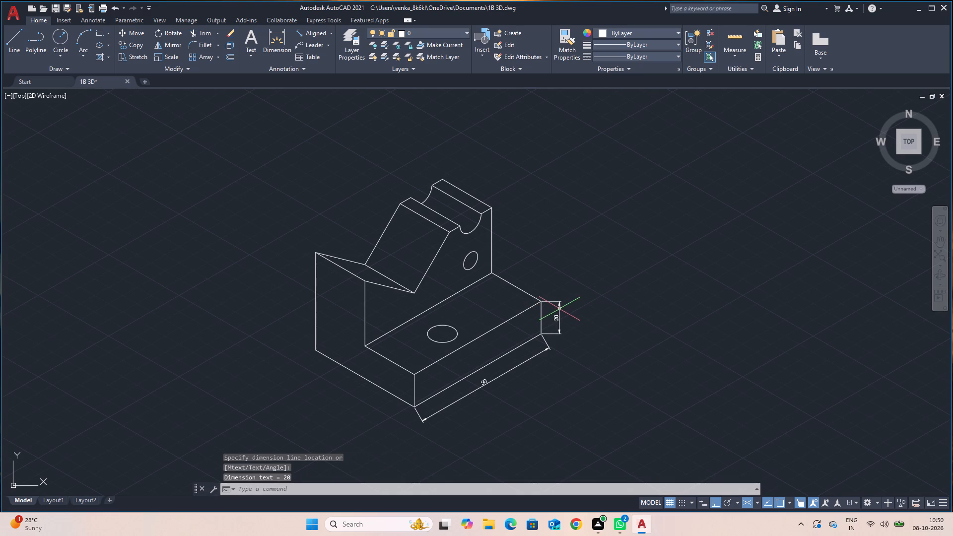
key(space)
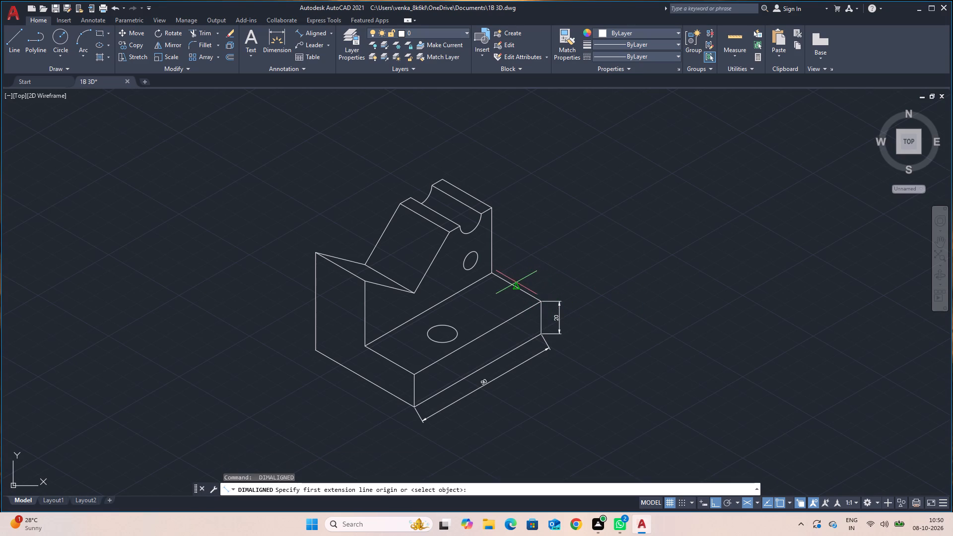
key(space)
click(515, 285)
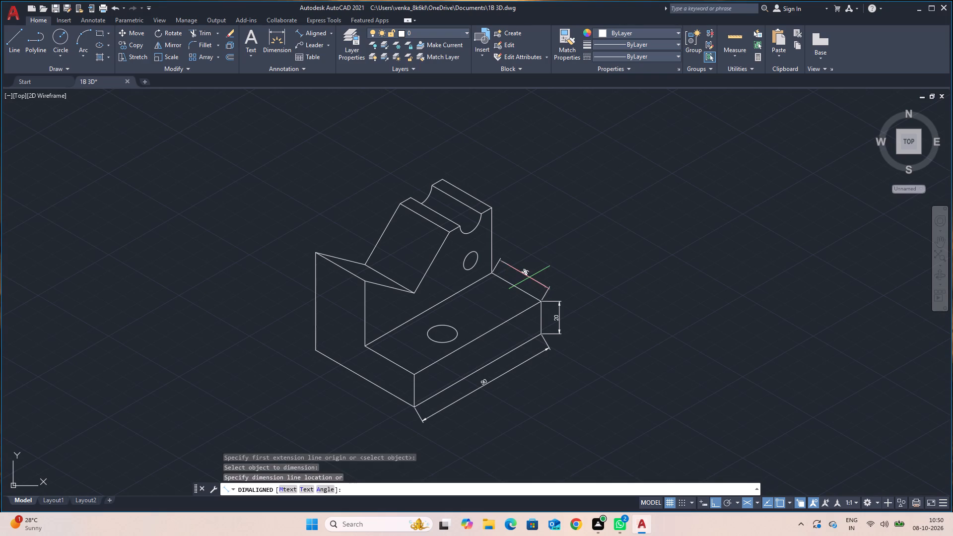
click(530, 276)
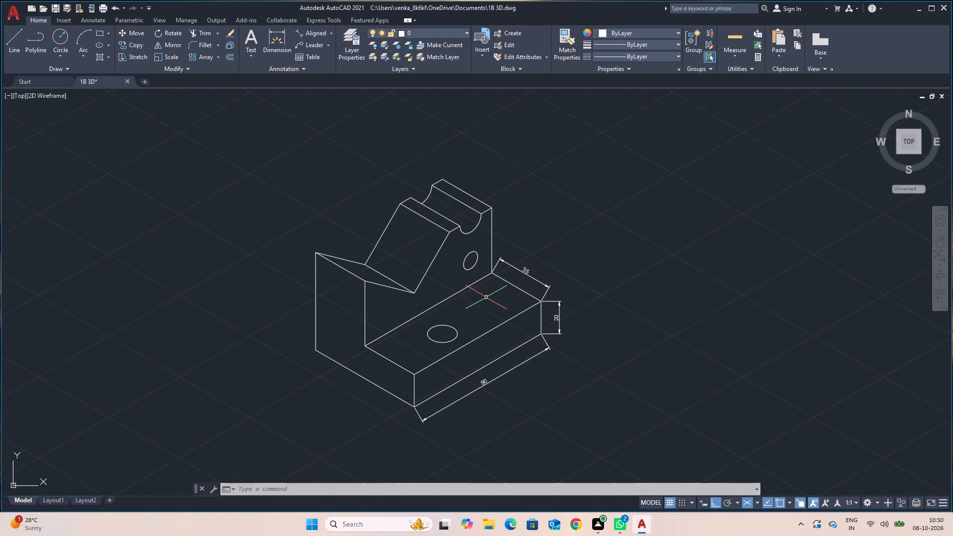
Add aligned dimensions to the upright's outer vertical edge and its long top edge, placed just outside the part.
key(space)
key(space)
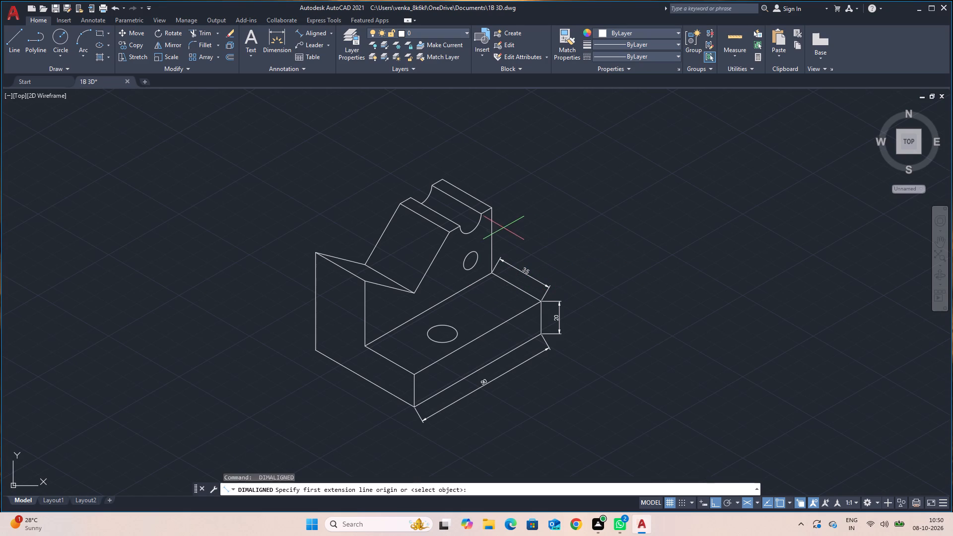
click(497, 240)
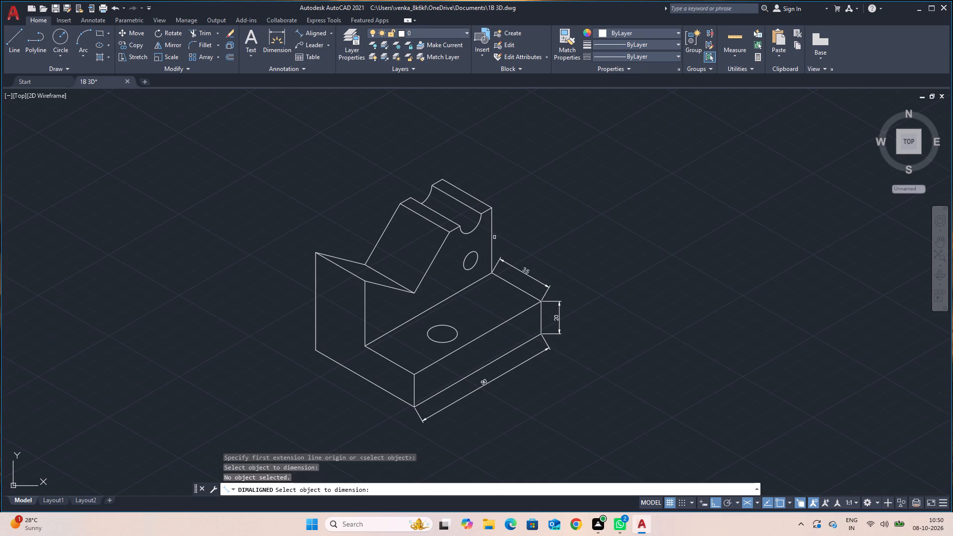
click(491, 237)
click(506, 229)
key(space)
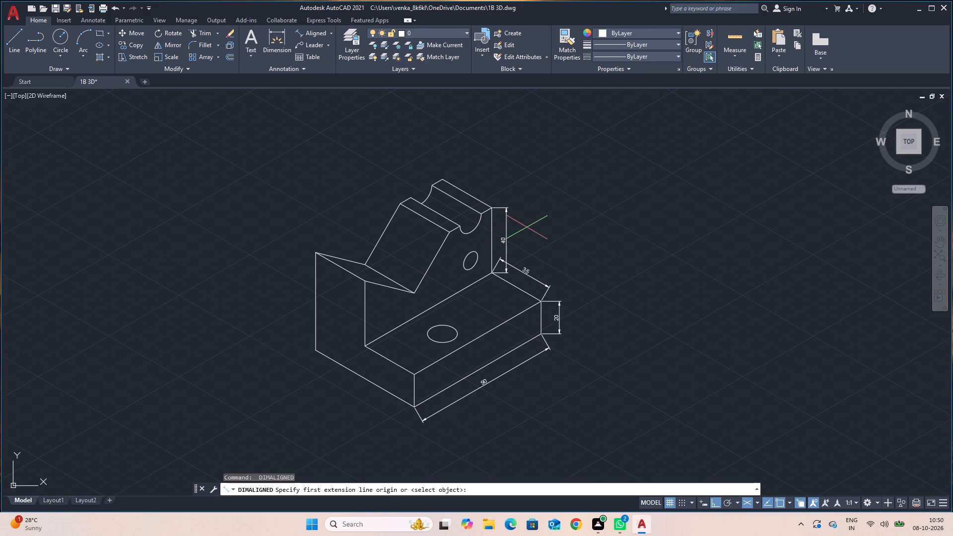
key(space)
click(474, 196)
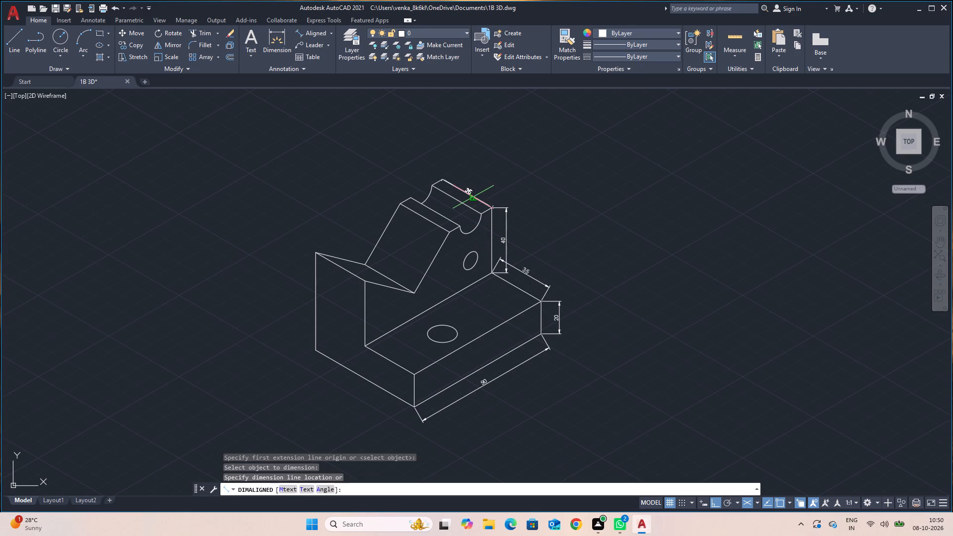
click(483, 190)
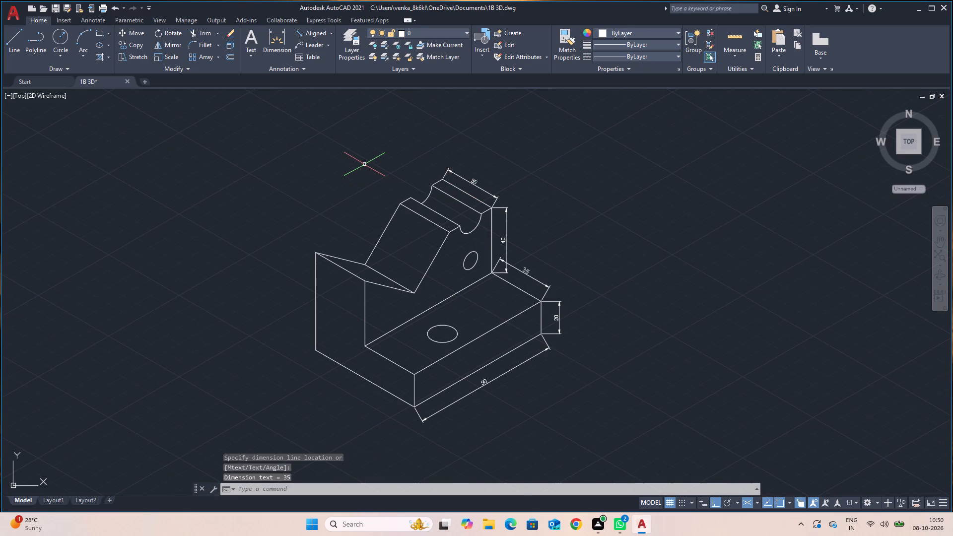
Add aligned dimensions along the upright's back top edge for both flat segments and the groove opening between them.
key(space)
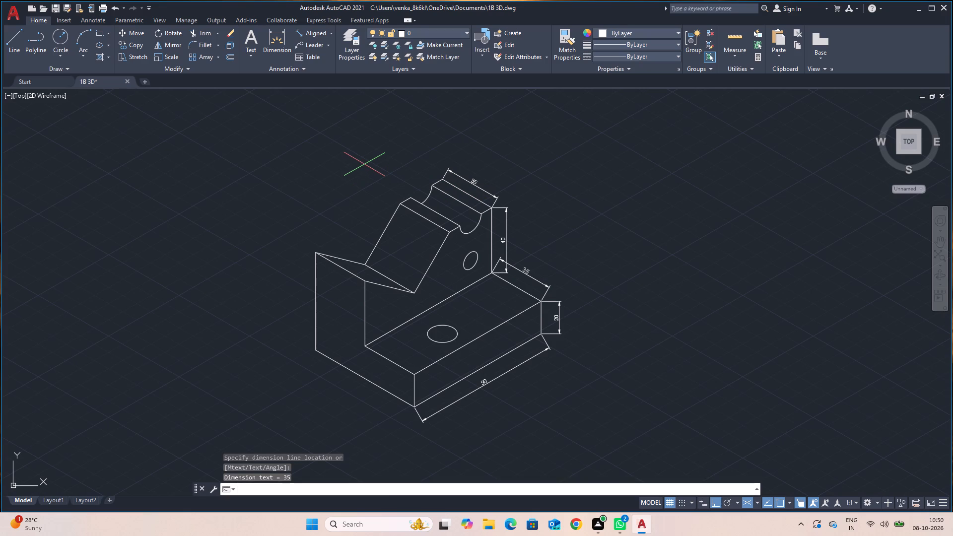
key(space)
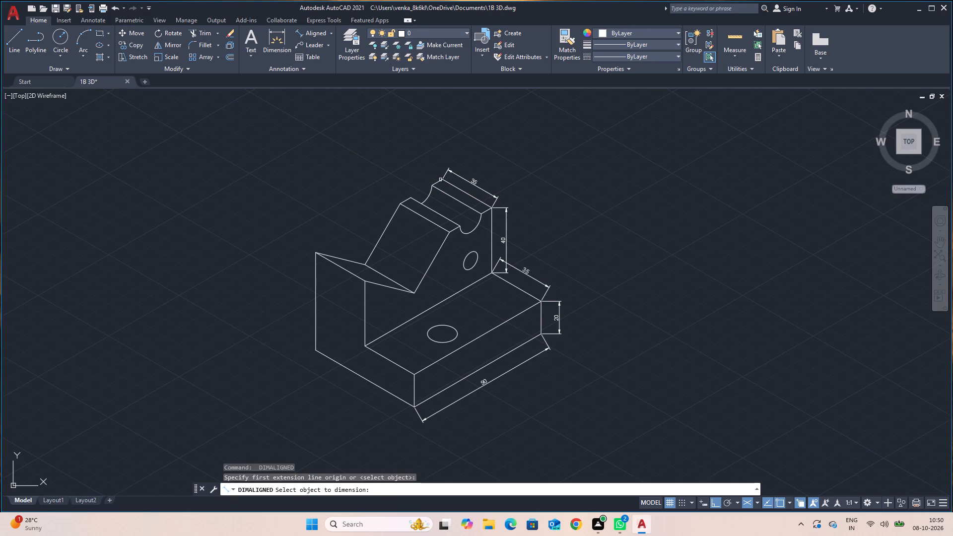
click(441, 181)
click(430, 174)
key(space)
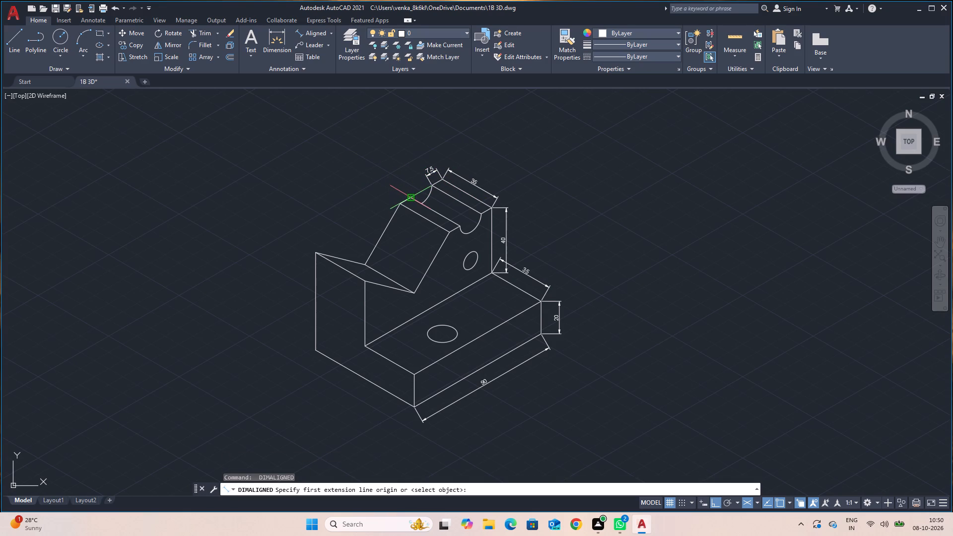
click(408, 196)
click(430, 186)
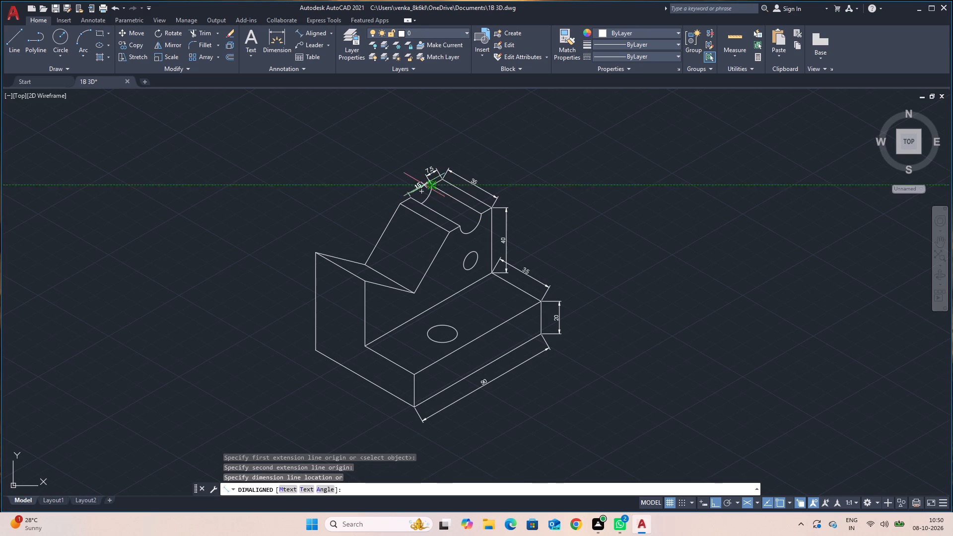
click(416, 179)
key(space)
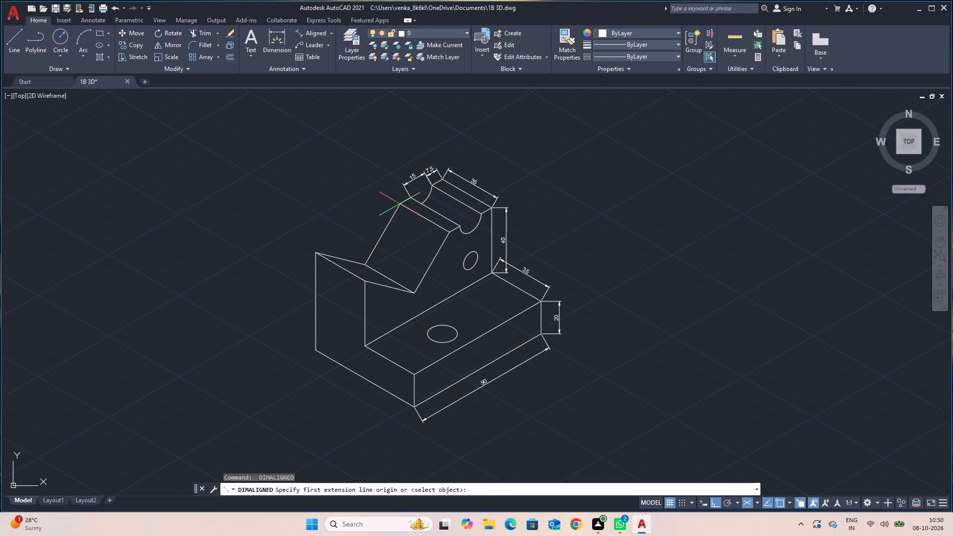
key(space)
click(404, 201)
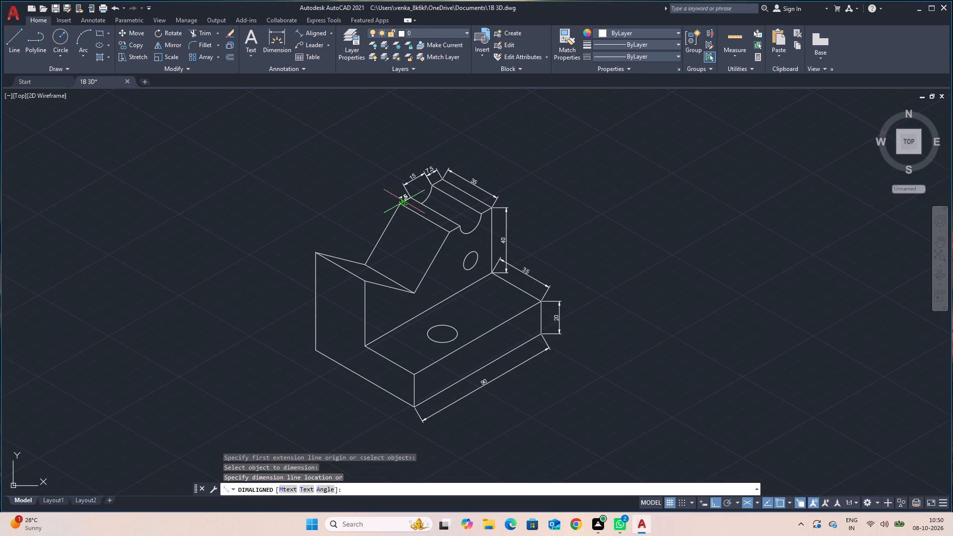
click(395, 193)
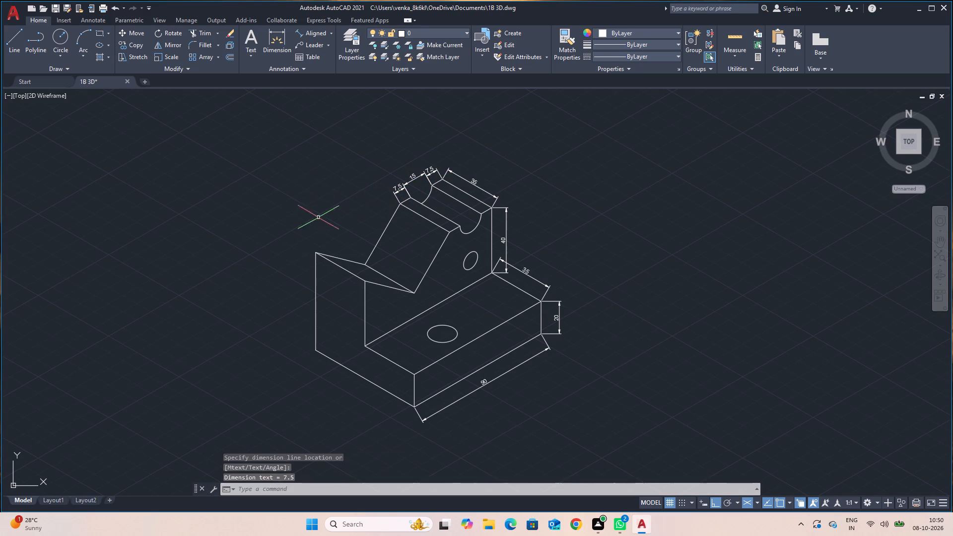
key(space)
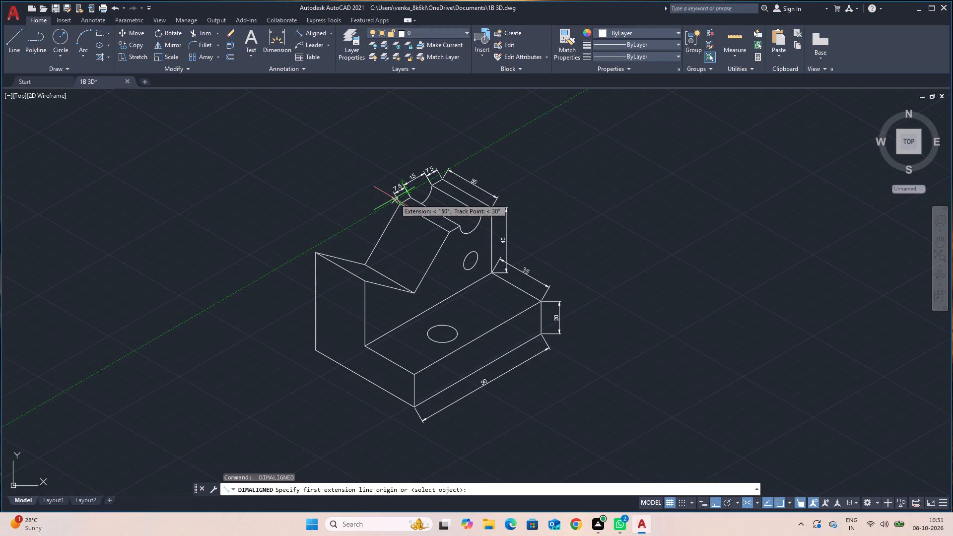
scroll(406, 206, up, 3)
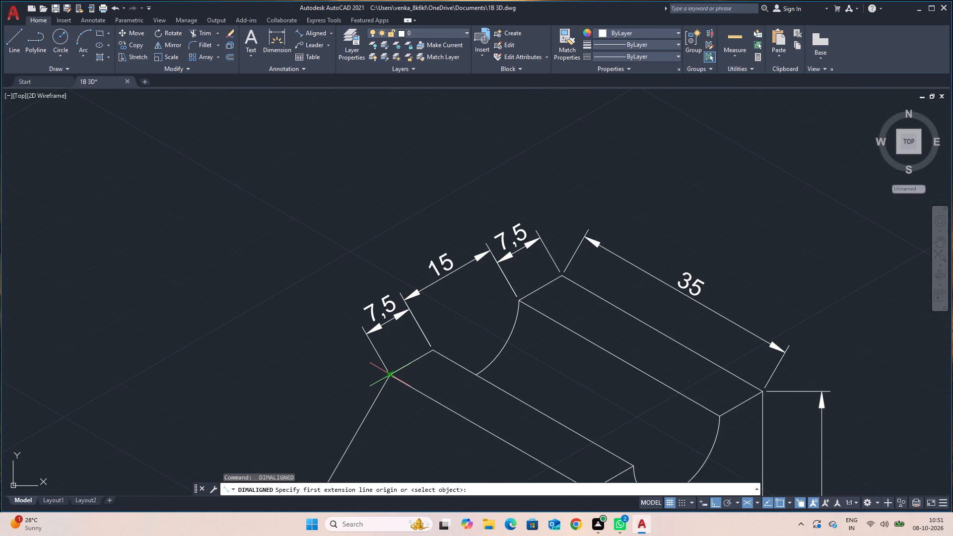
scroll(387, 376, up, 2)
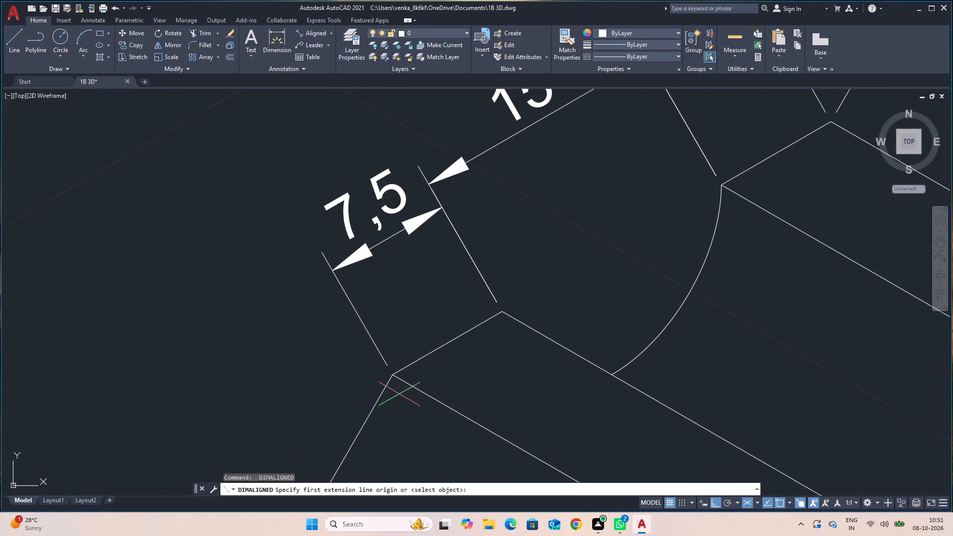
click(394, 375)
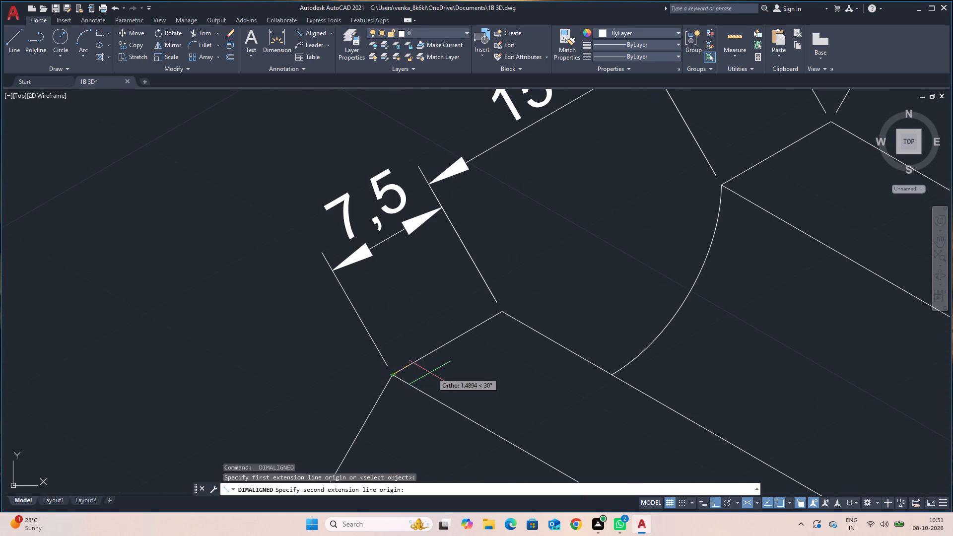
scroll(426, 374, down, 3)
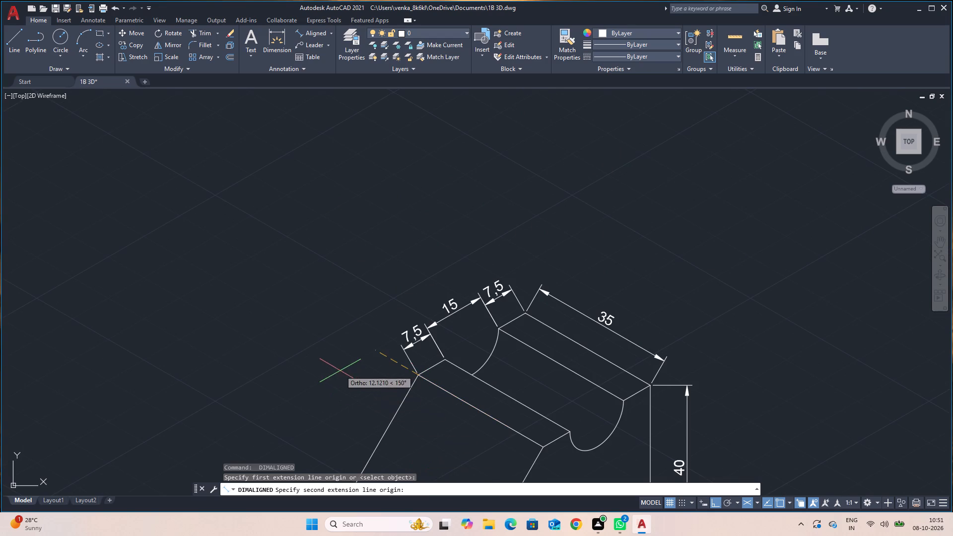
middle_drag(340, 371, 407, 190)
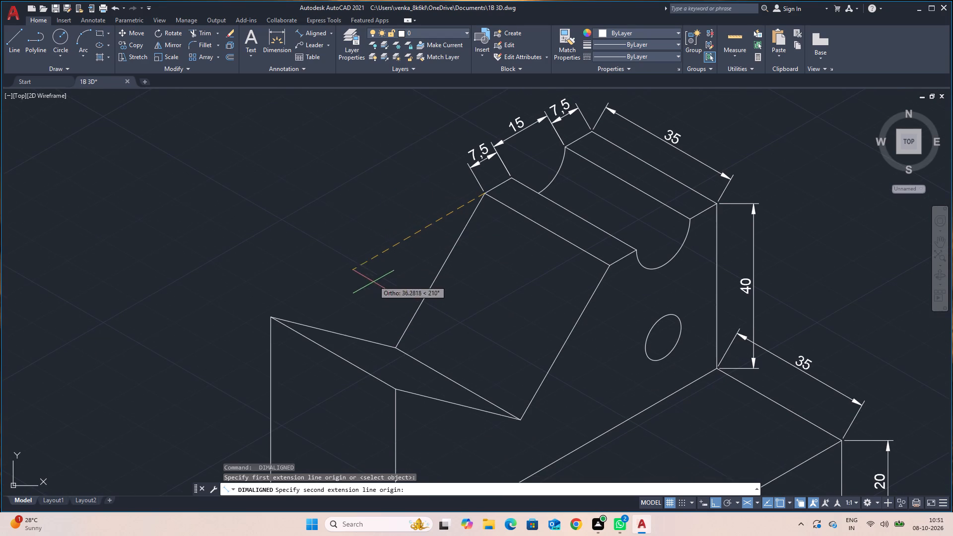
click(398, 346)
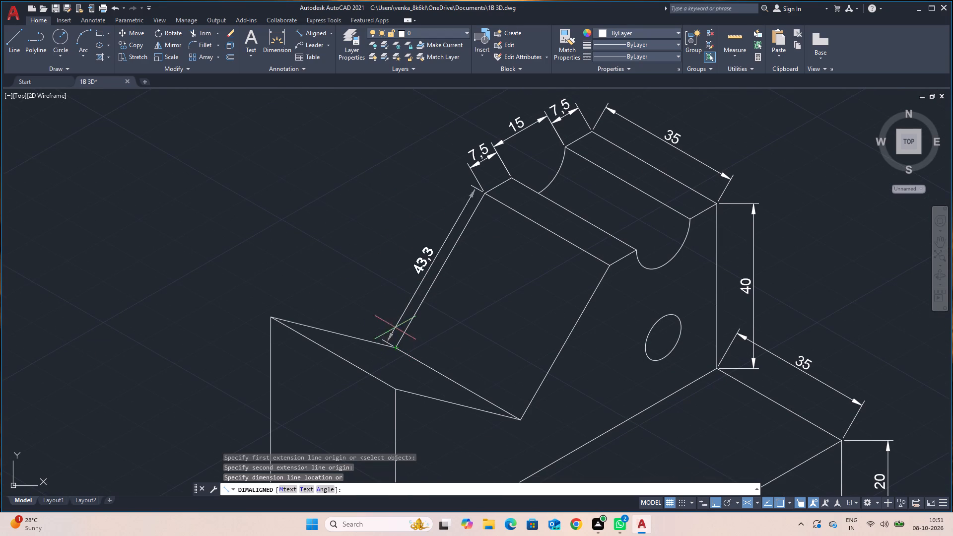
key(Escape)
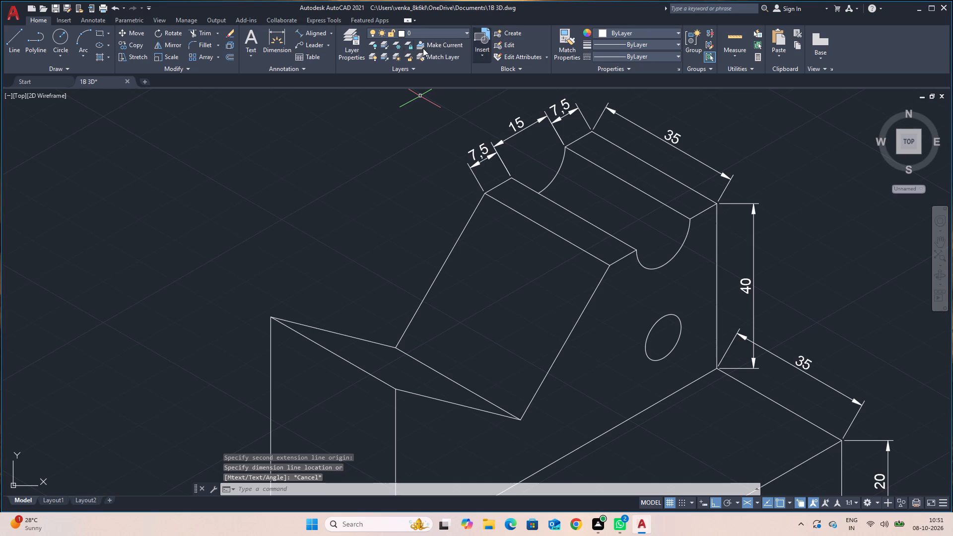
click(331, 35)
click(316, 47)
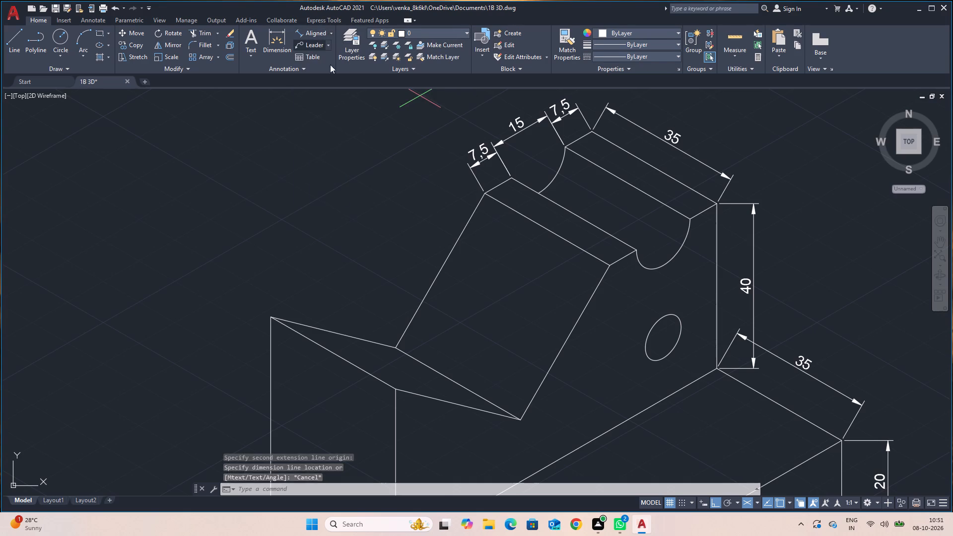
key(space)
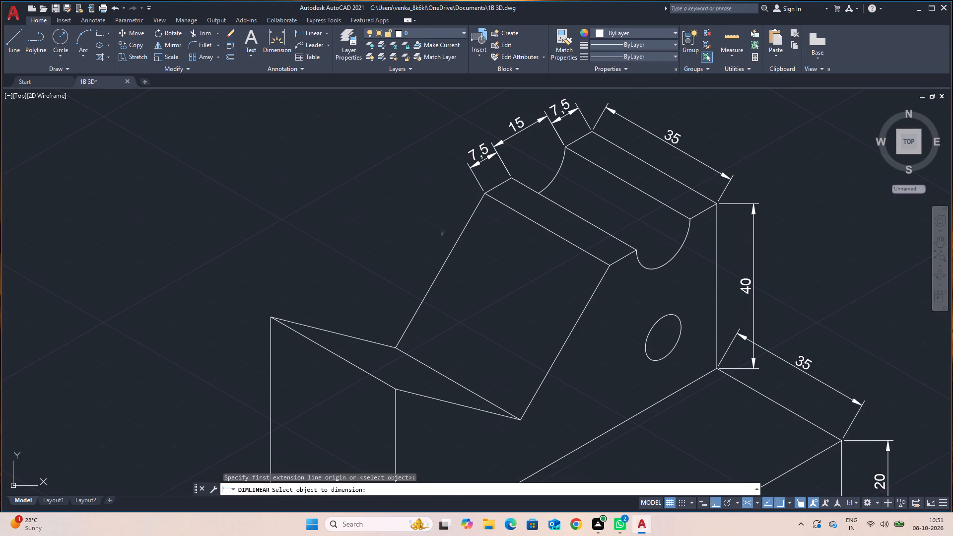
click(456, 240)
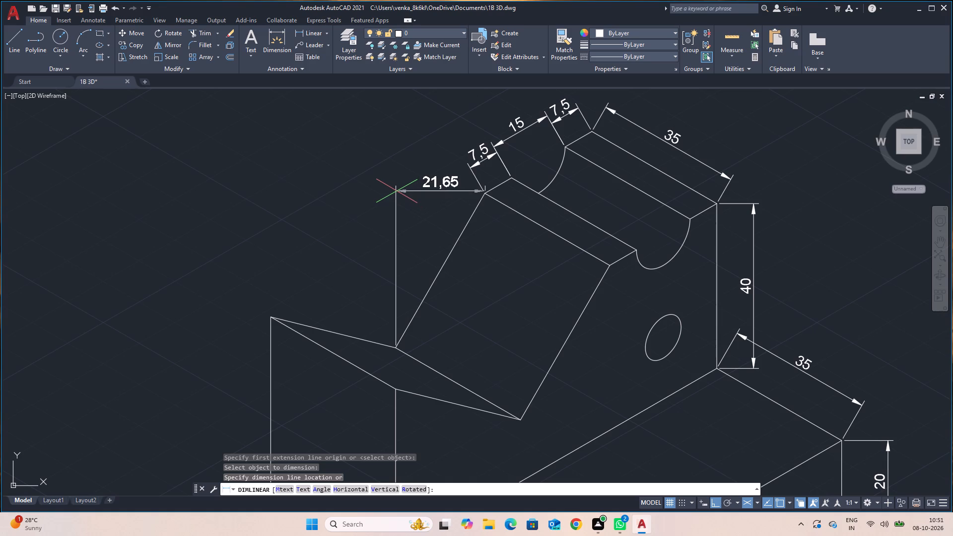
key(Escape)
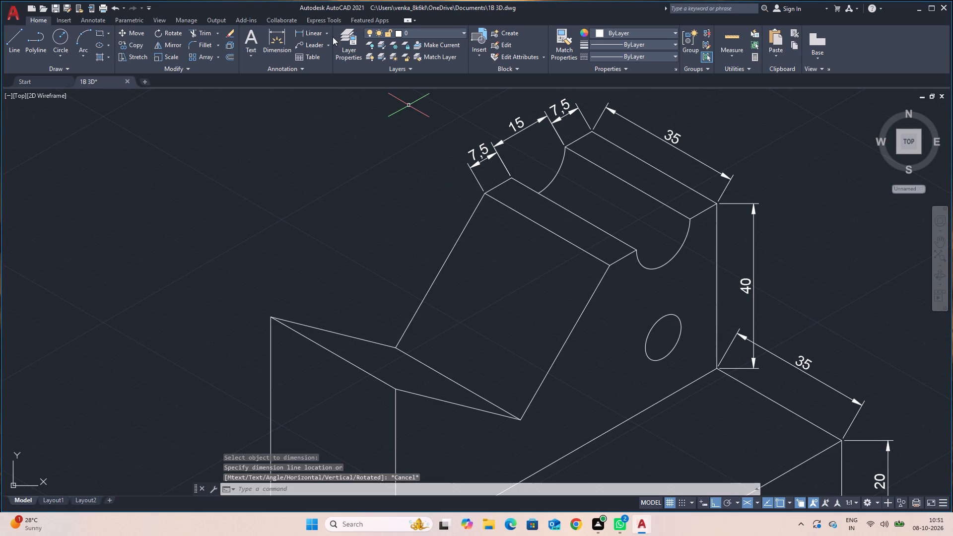
Add a 25-unit aligned dimension from the slope's upper back corner to directly above its lower corner, in line with the adjacent flat's dimension.
click(327, 35)
click(325, 67)
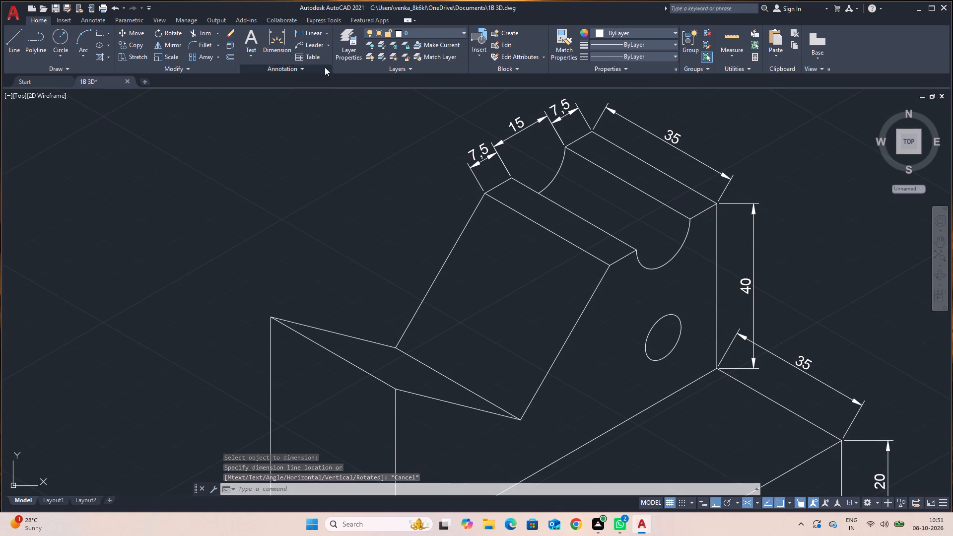
click(488, 191)
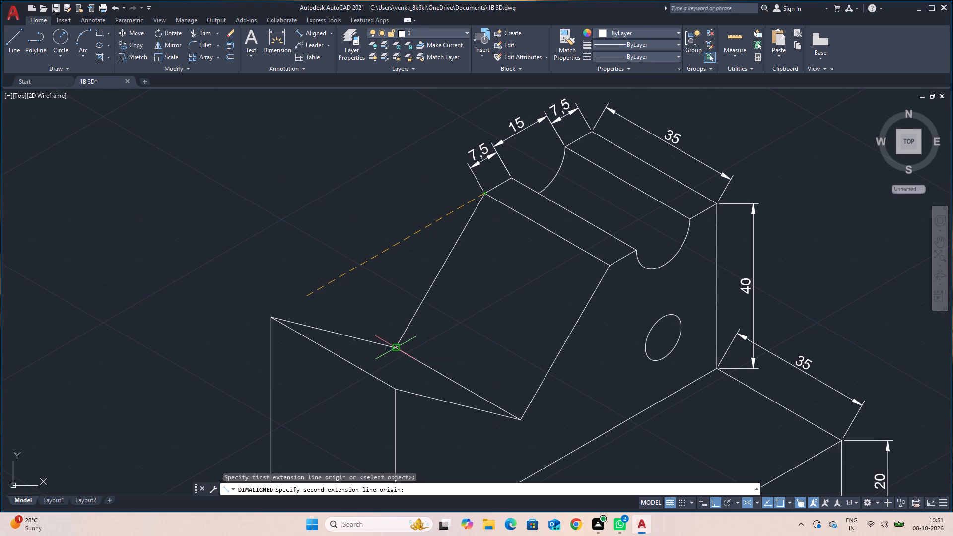
click(395, 246)
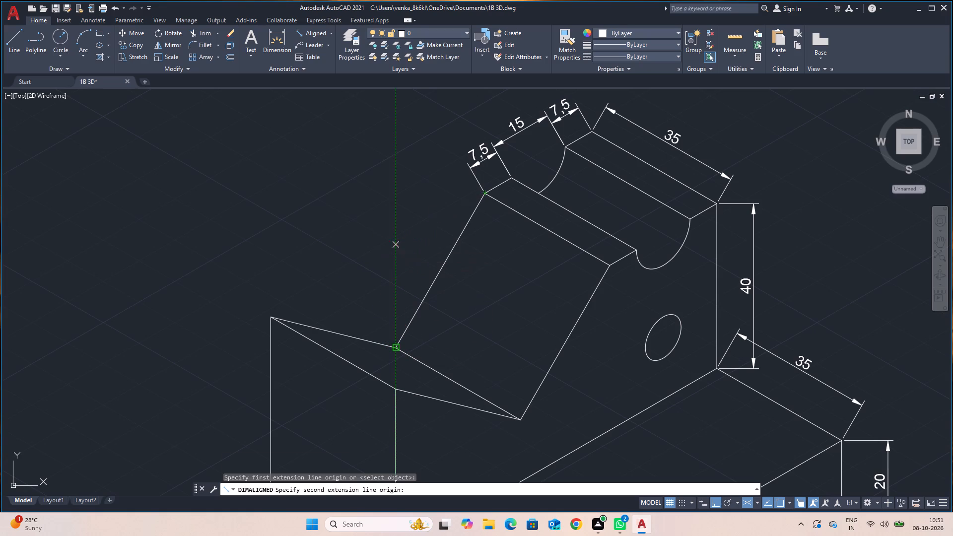
click(365, 228)
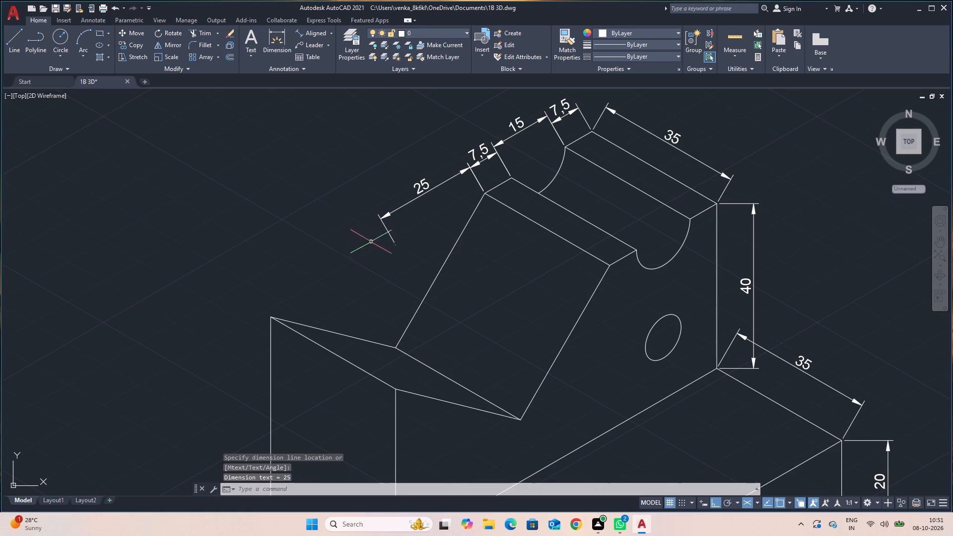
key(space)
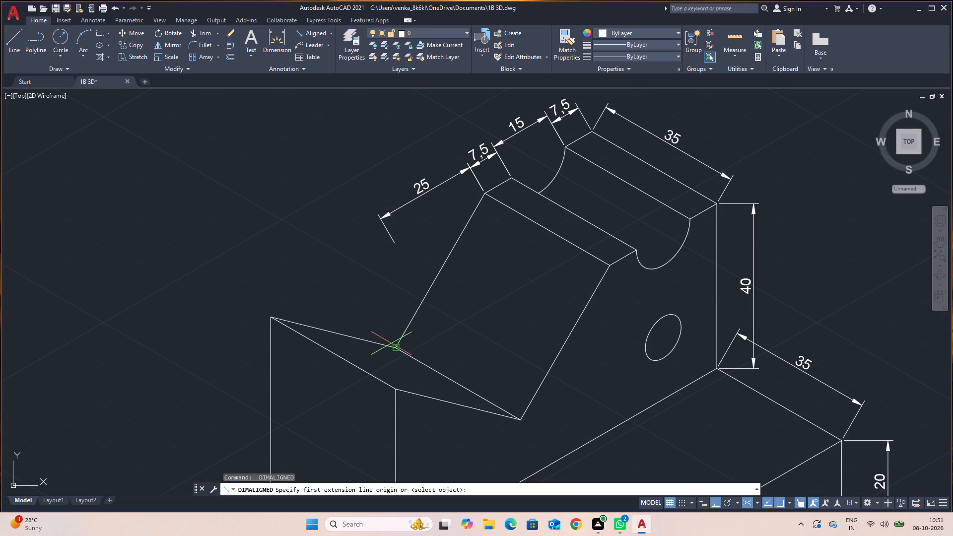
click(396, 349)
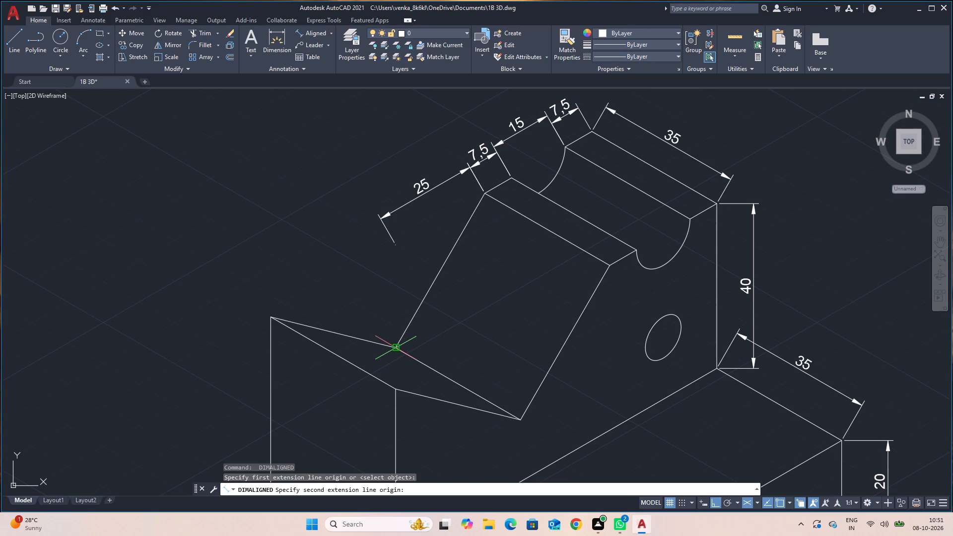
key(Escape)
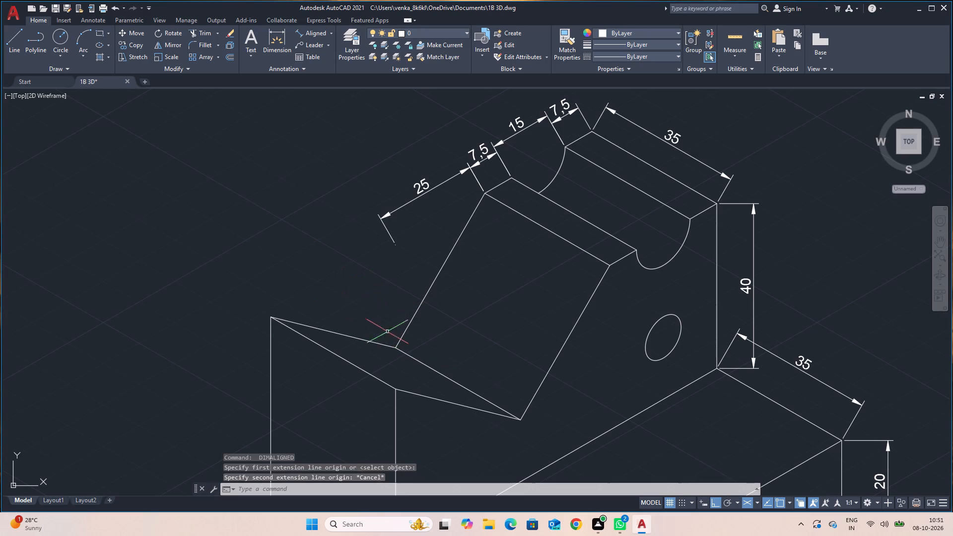
Add an aligned dimension from the part's outer back top corner to the free end of the 25 dimension, in line with it.
key(space)
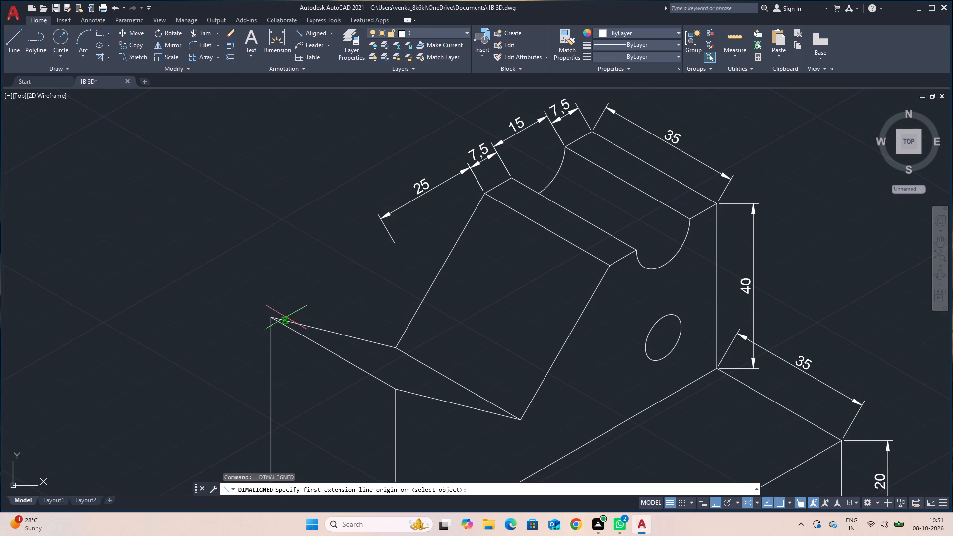
click(272, 315)
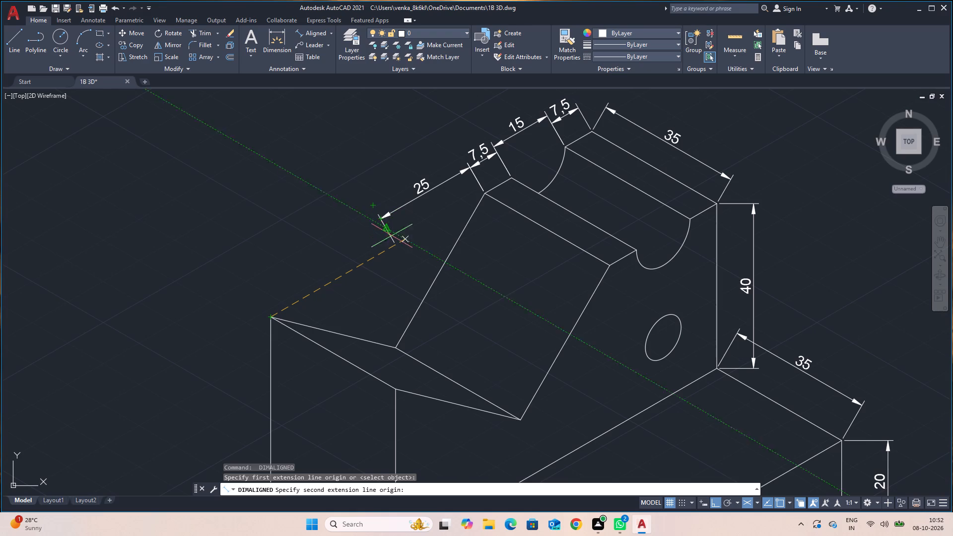
click(396, 243)
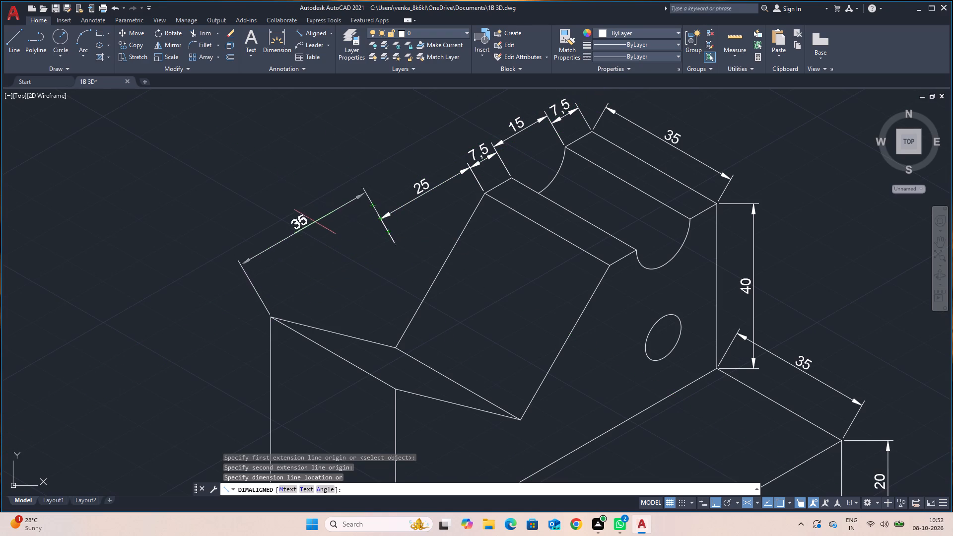
click(323, 248)
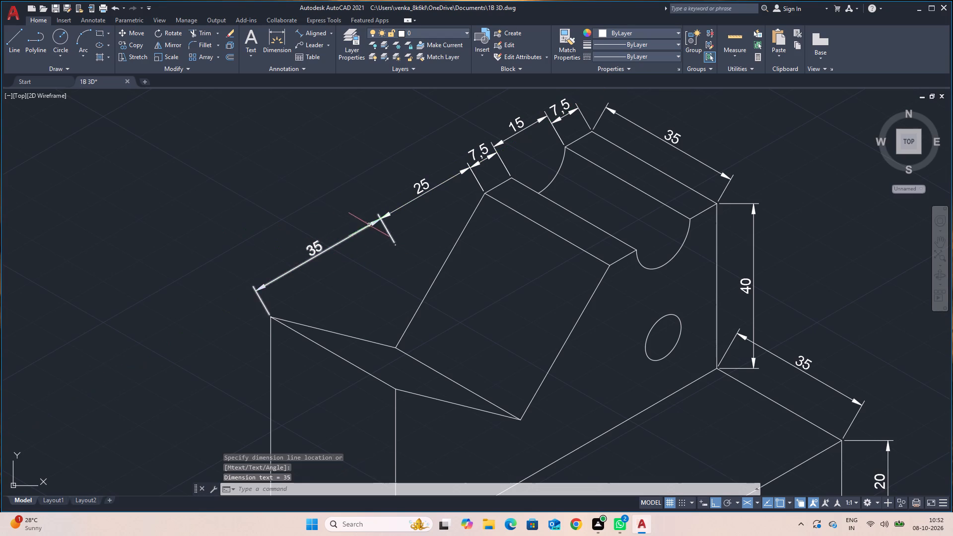
Add aligned dimensions to the end face's outer vertical edge and its bottom edge, placed just outside the part.
scroll(561, 220, down, 2)
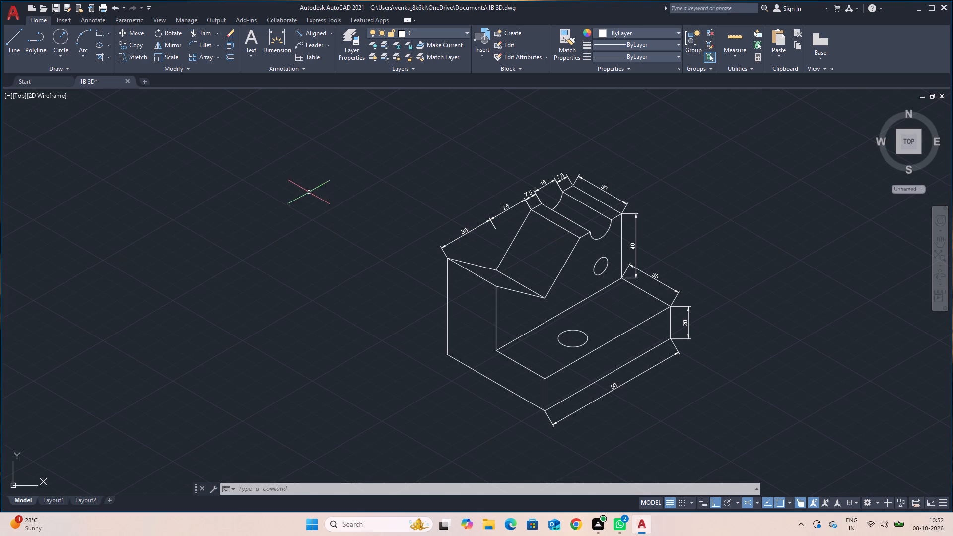
key(space)
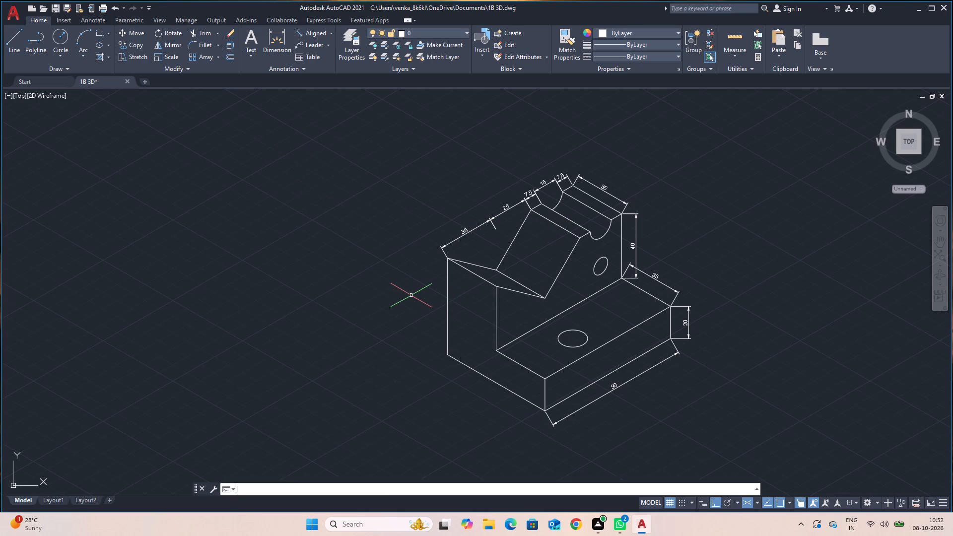
key(space)
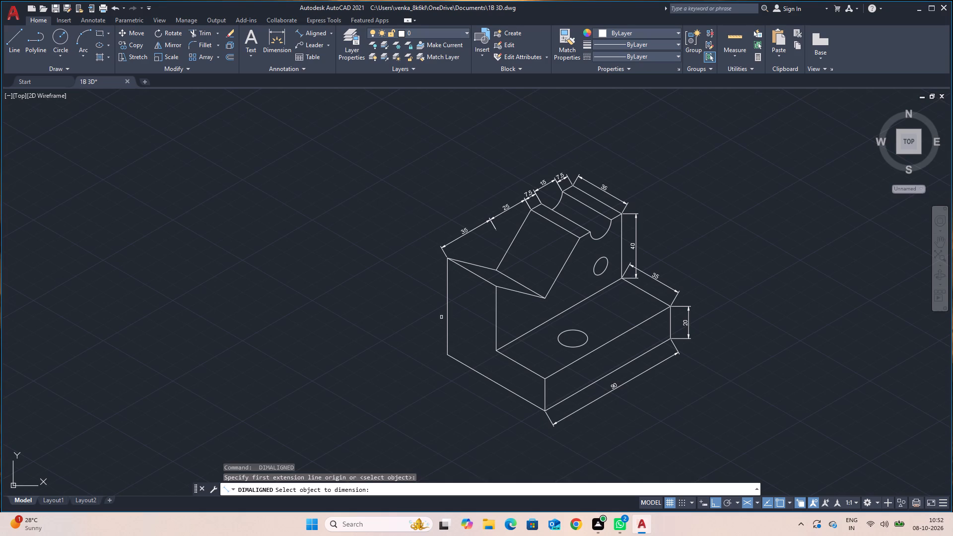
click(447, 313)
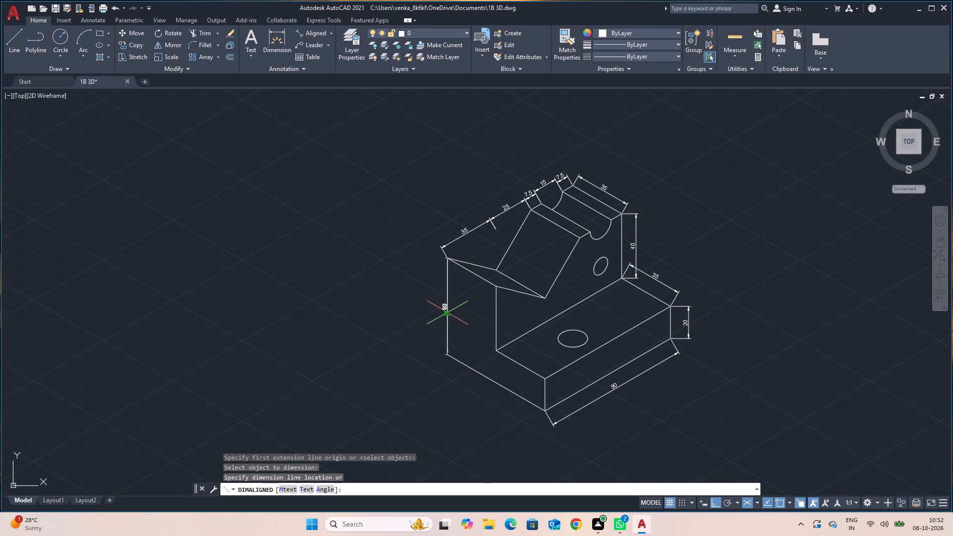
click(432, 314)
key(space)
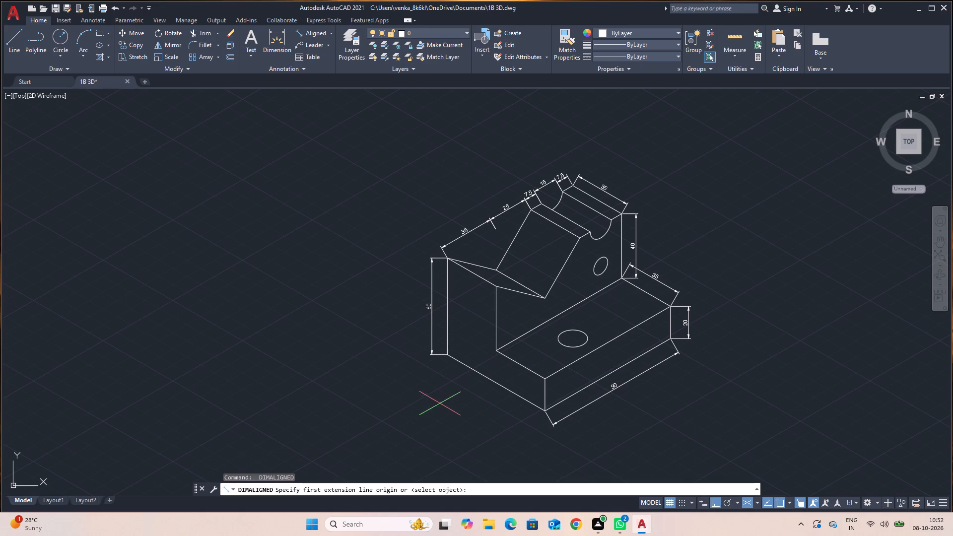
key(space)
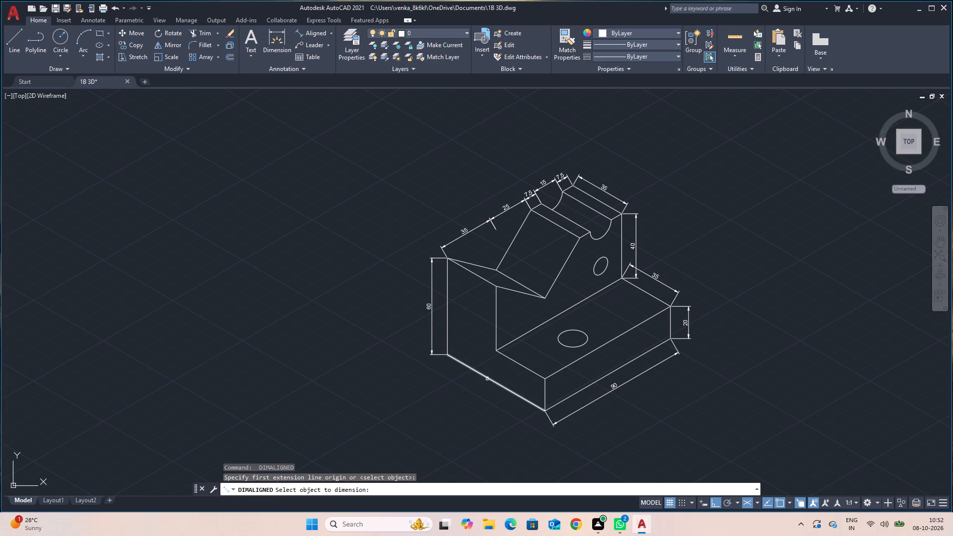
click(487, 379)
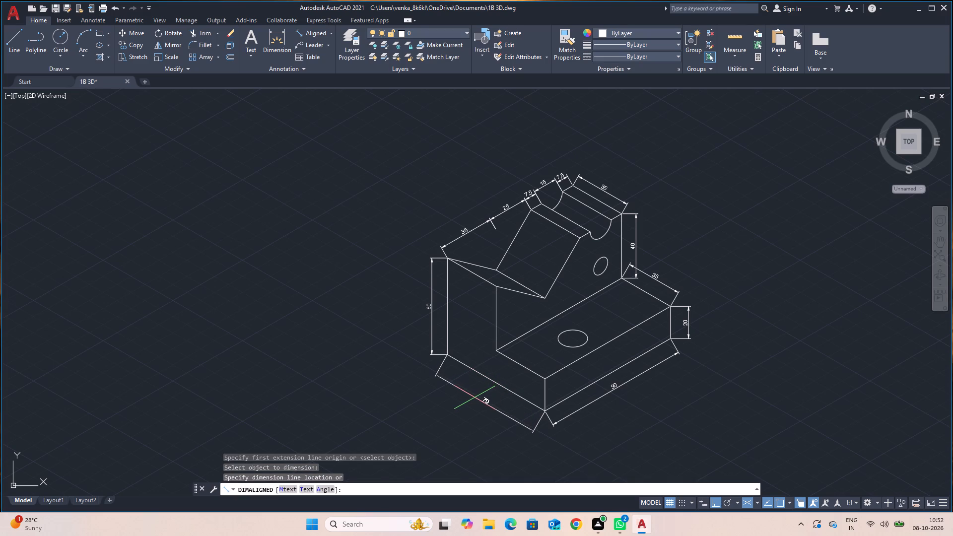
click(478, 393)
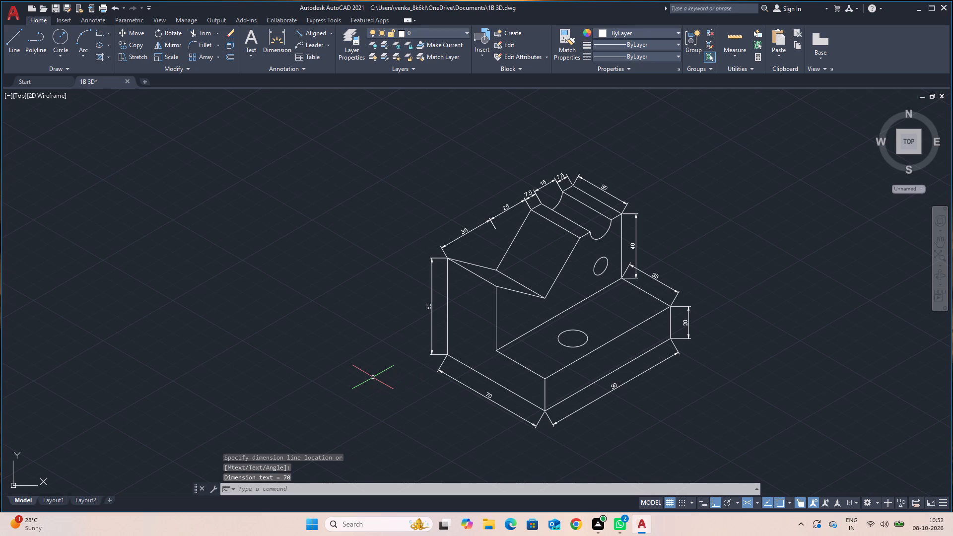
Oblique the 60 height dimension with DIMEDIT so its extension lines run parallel to the end face's bottom edge.
text(DIN)
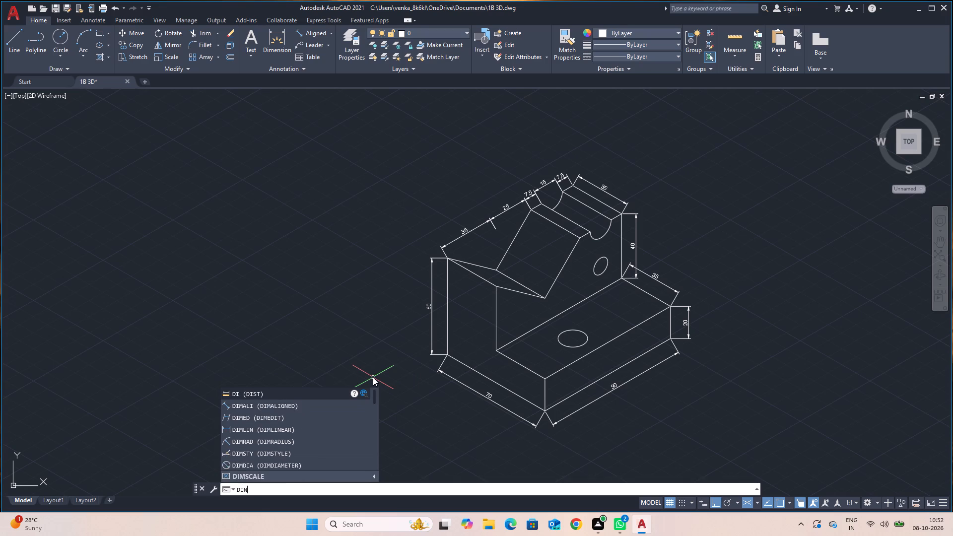
key(BackSpace)
key(m)
text(ED)
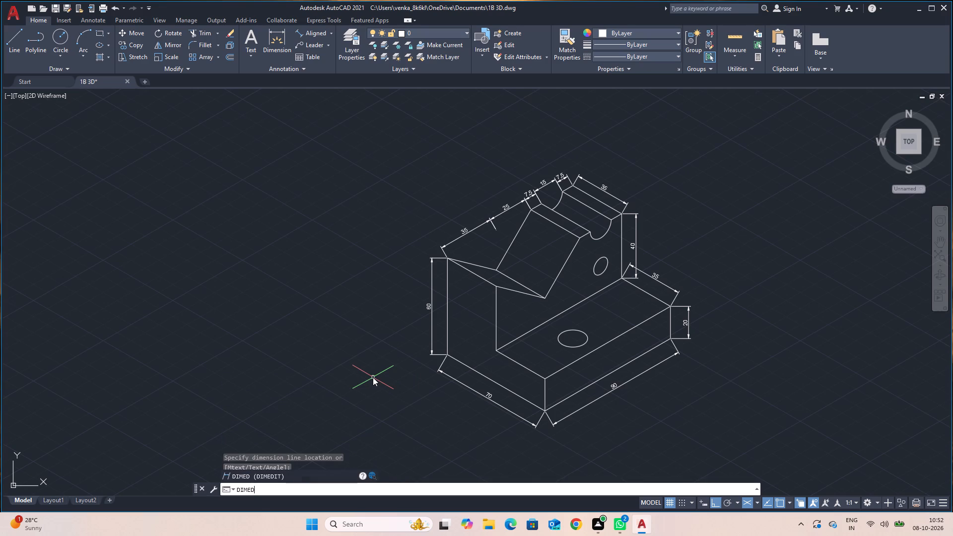
key(Return)
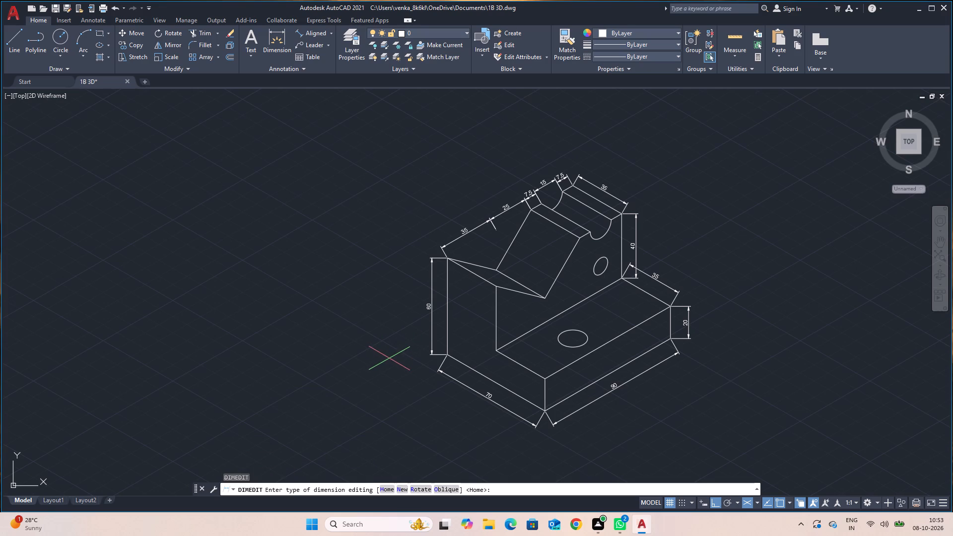
click(445, 490)
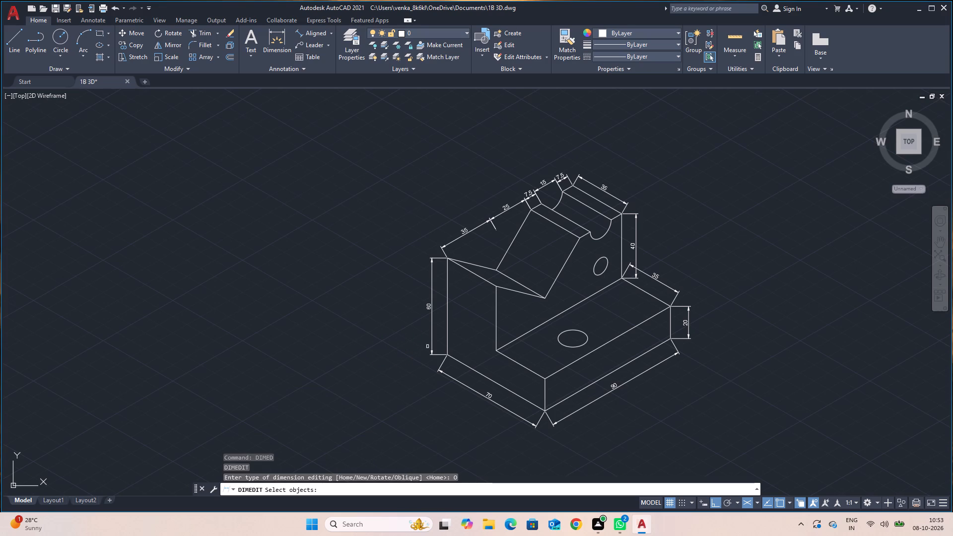
click(431, 353)
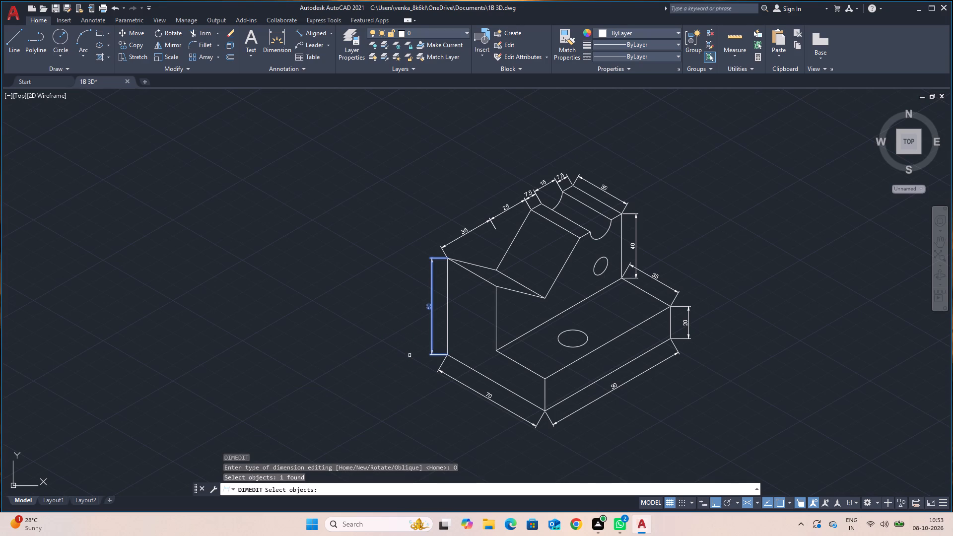
key(Return)
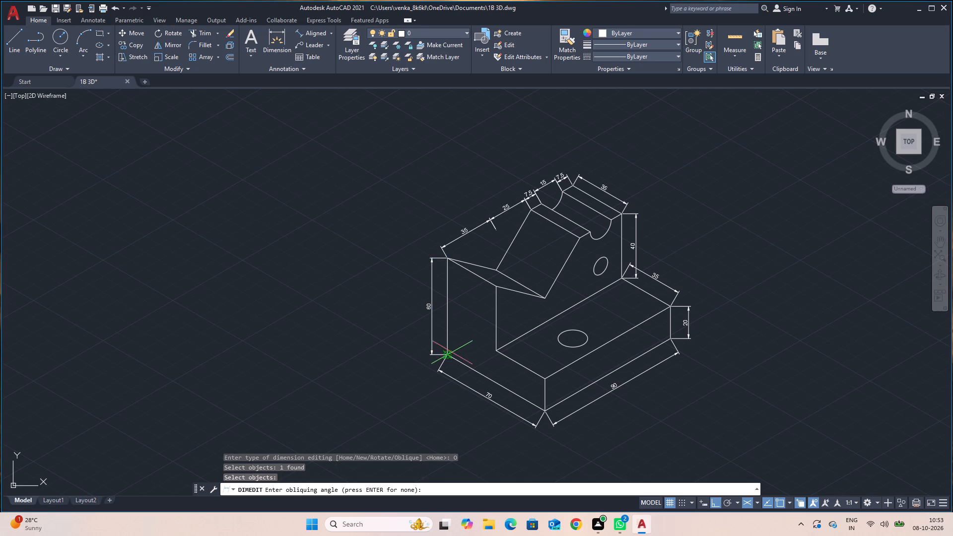
click(446, 353)
click(370, 302)
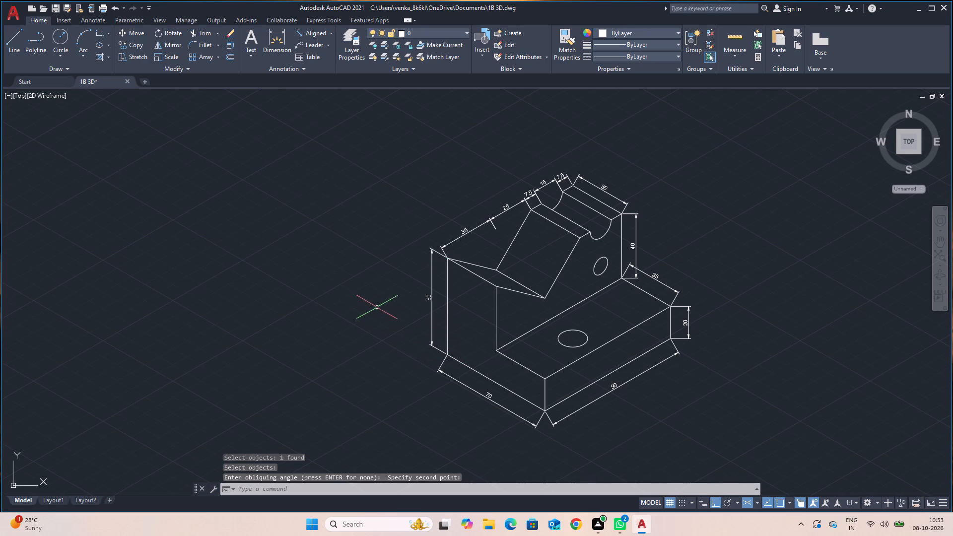
Oblique the 70 bottom edge dimension so its extension lines run vertically, switching to the right isoplane for the direction.
click(450, 379)
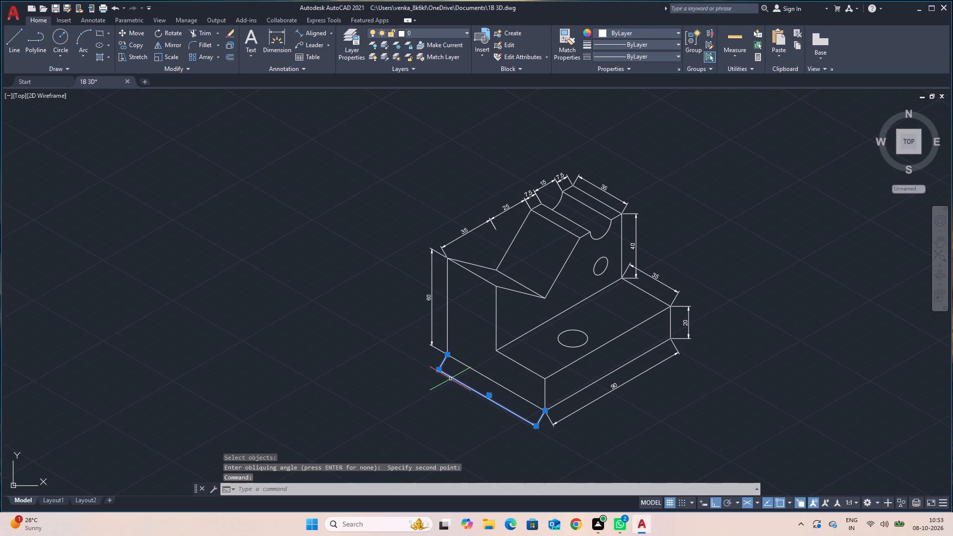
key(Escape)
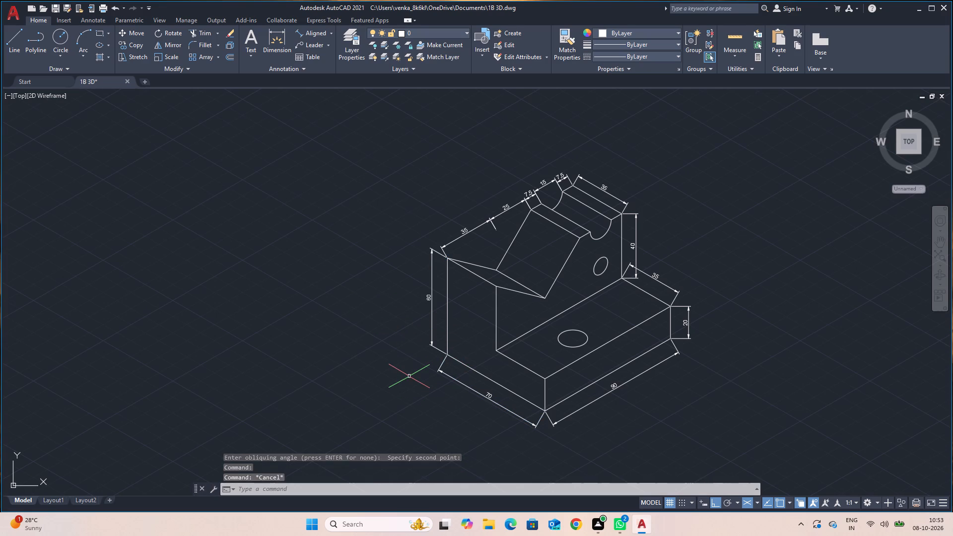
key(space)
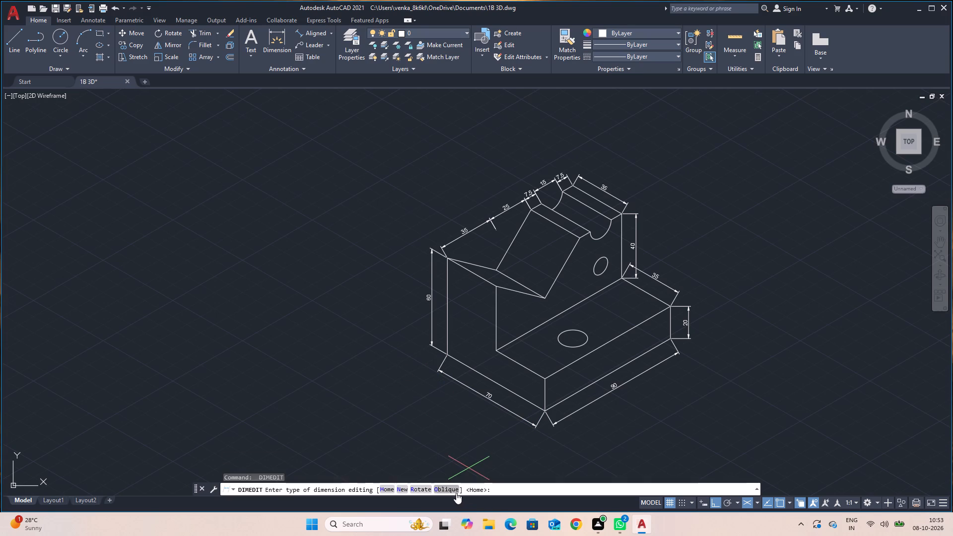
click(453, 490)
click(509, 412)
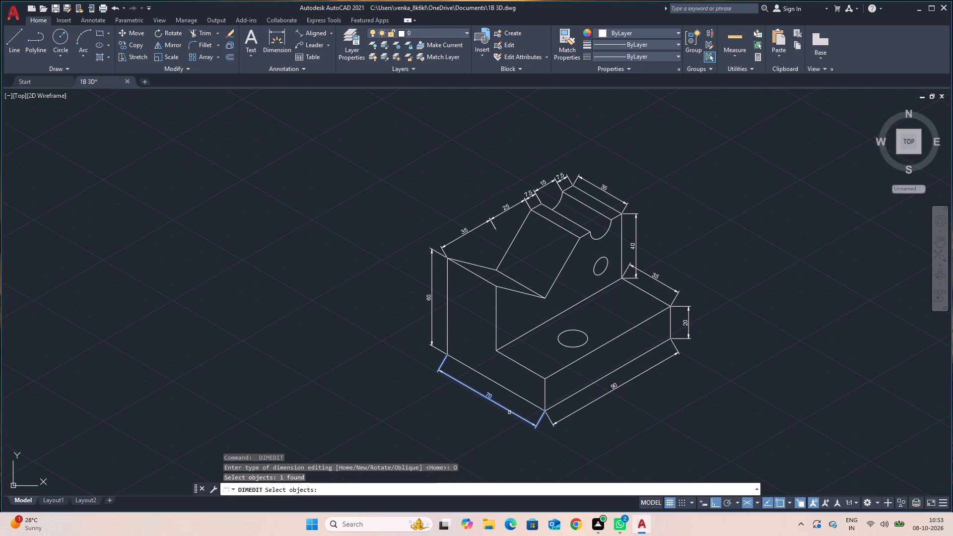
key(Return)
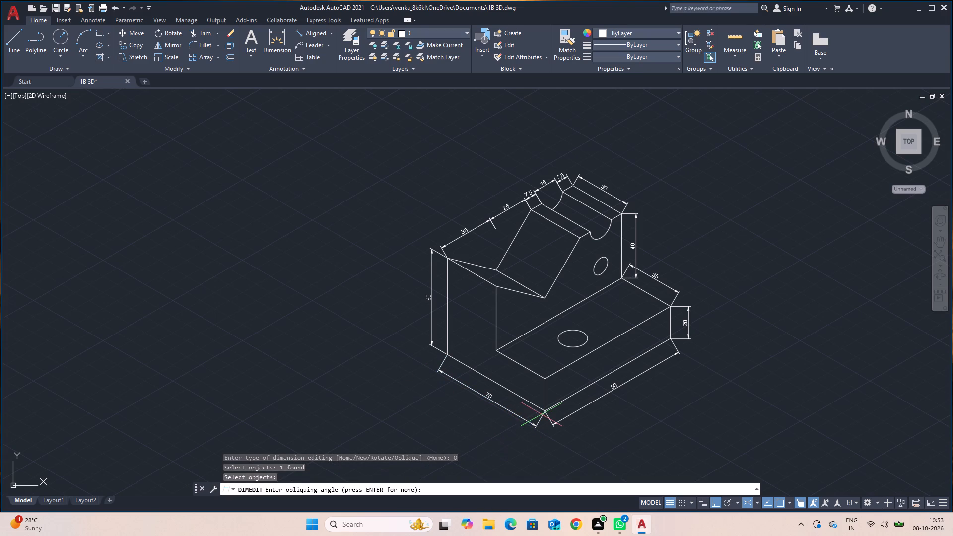
click(543, 408)
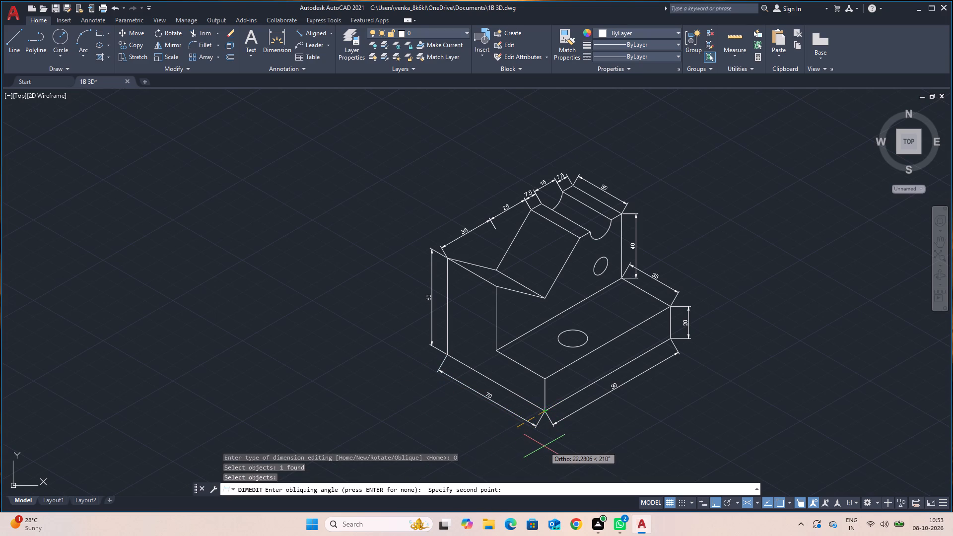
key(F5)
click(542, 450)
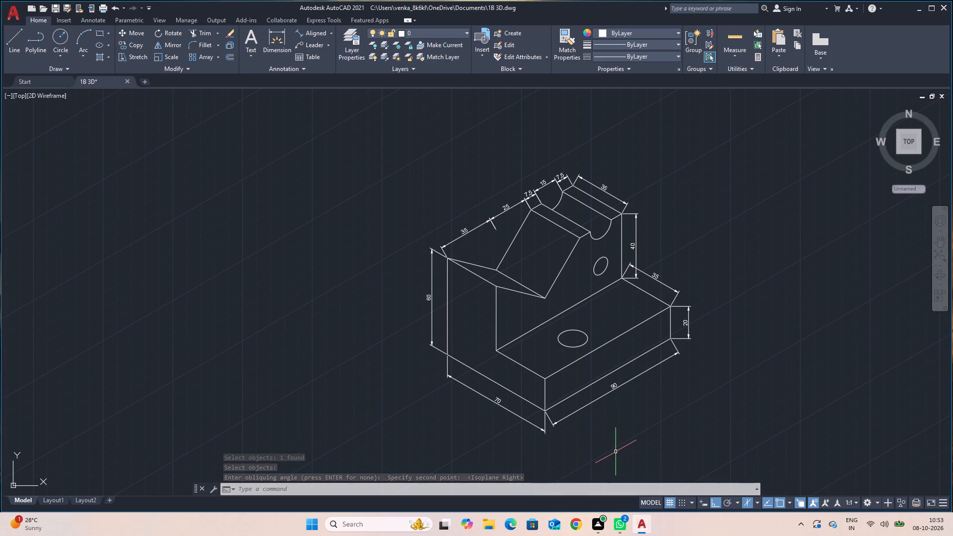
Oblique the 90 base length dimension so its extension lines run vertically down from the base's front bottom corner.
key(space)
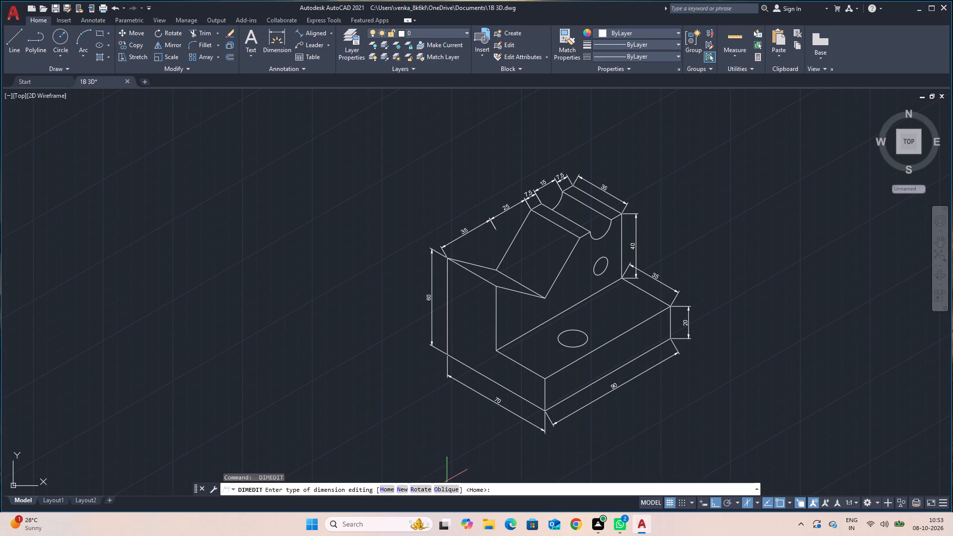
click(443, 490)
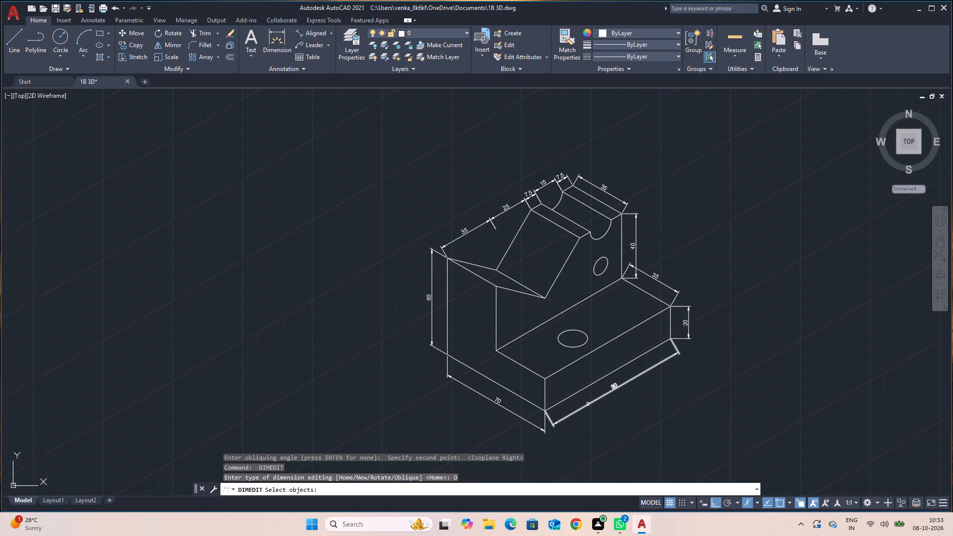
click(588, 405)
key(Return)
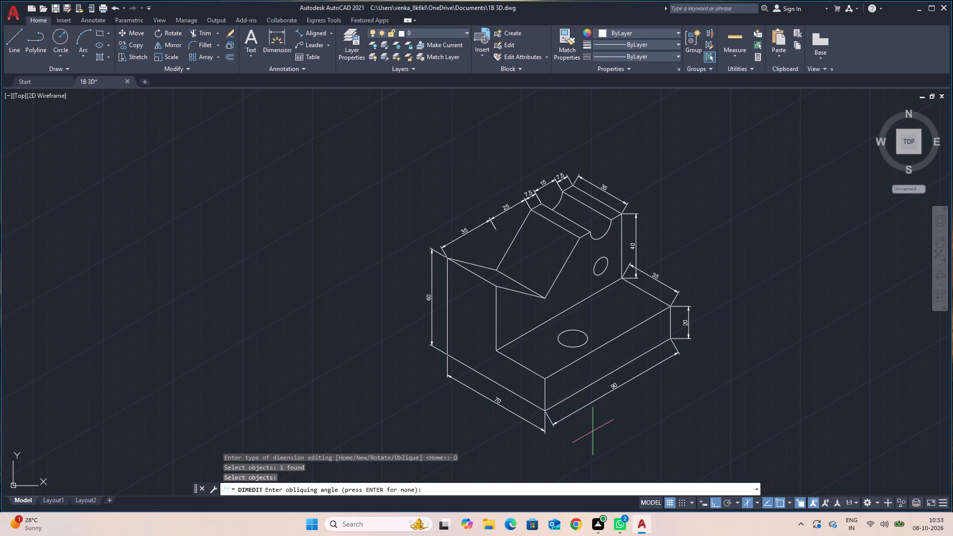
click(545, 409)
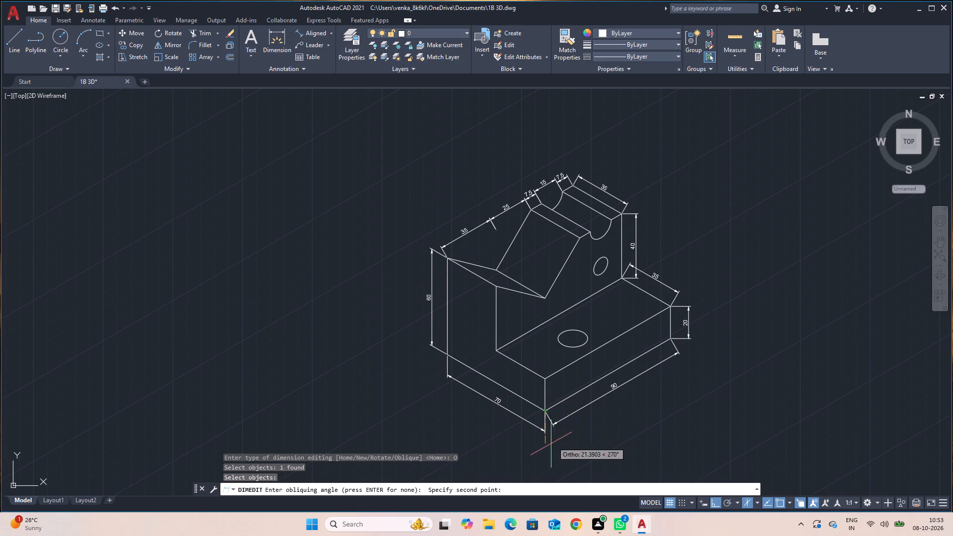
click(549, 464)
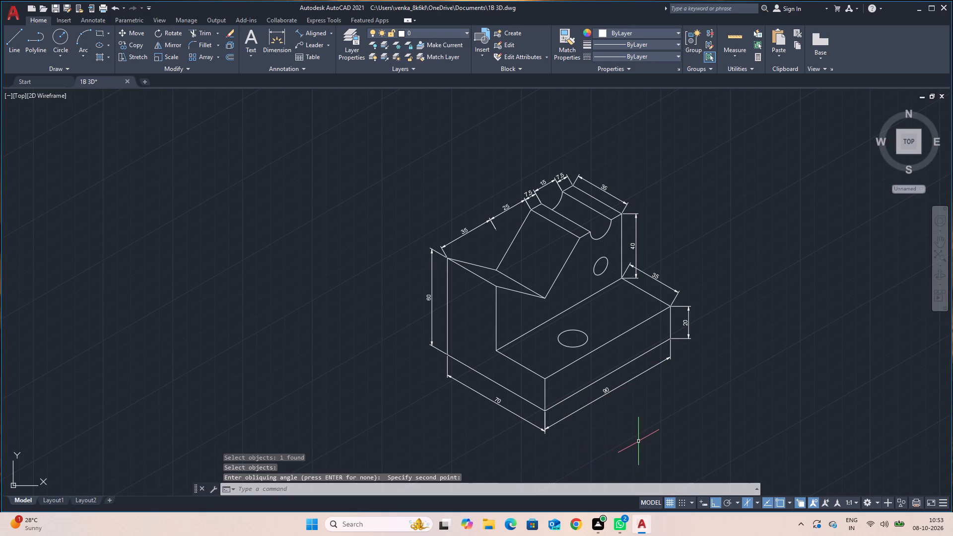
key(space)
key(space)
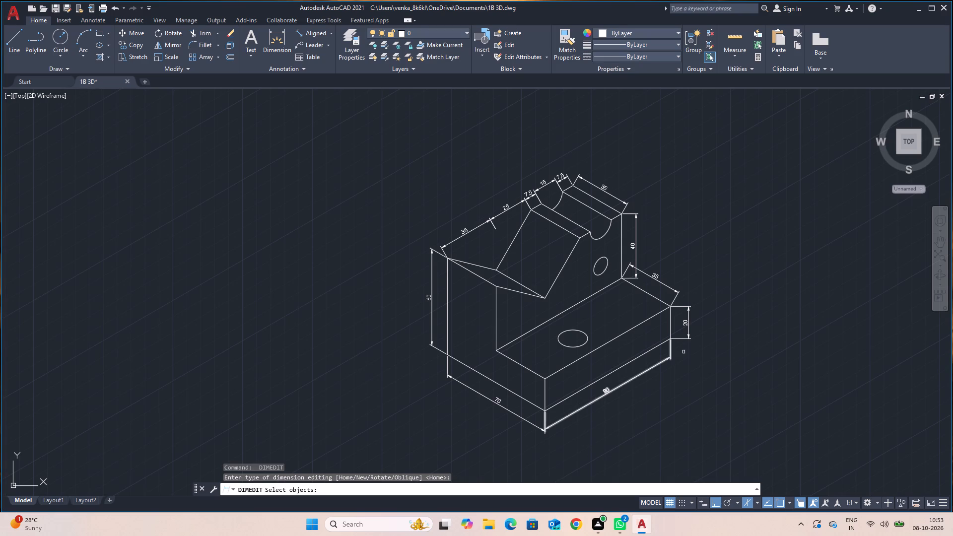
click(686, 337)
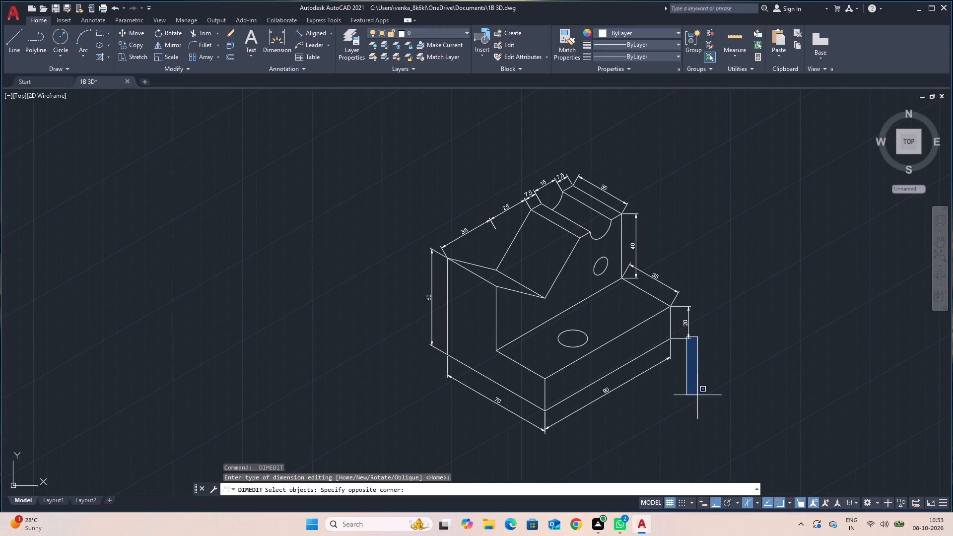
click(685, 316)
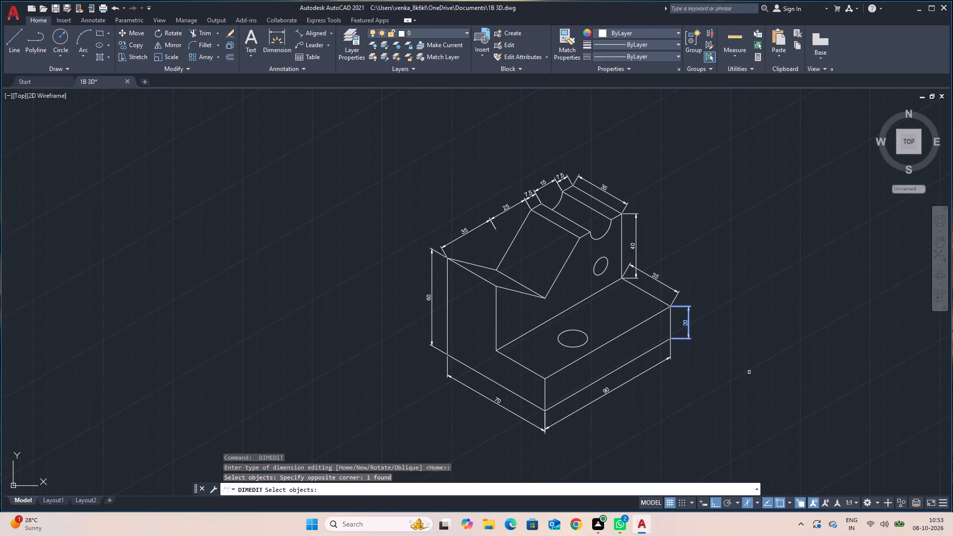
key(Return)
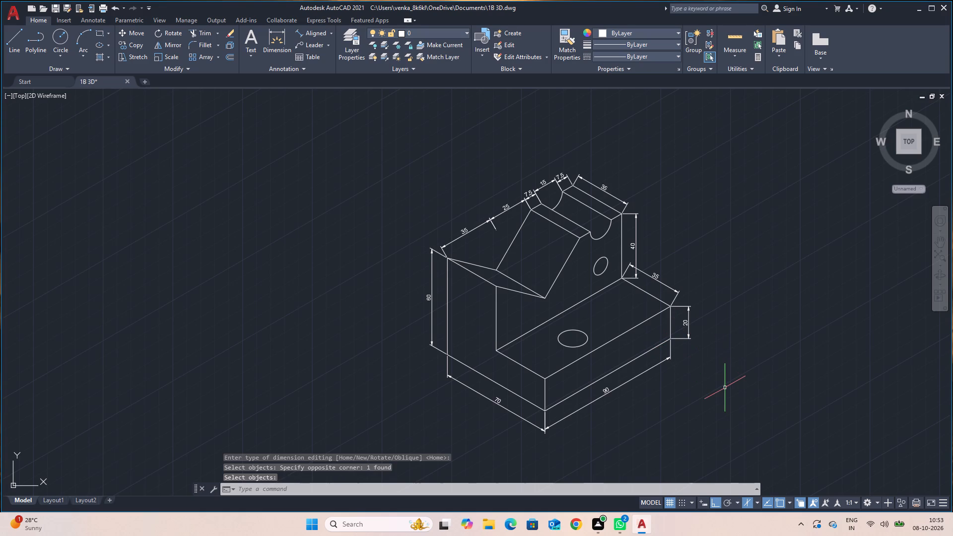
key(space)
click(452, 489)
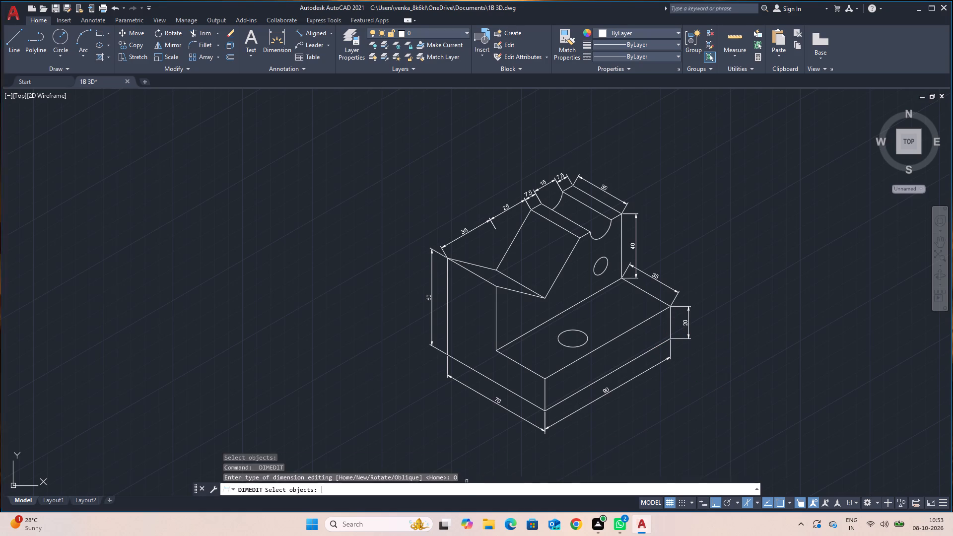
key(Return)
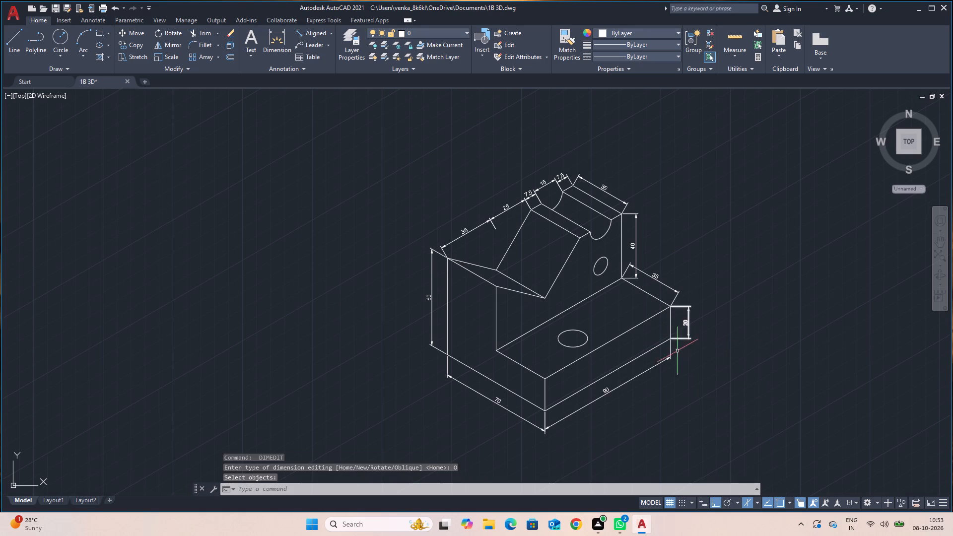
Oblique the 20 base thickness dimension with DIMEDIT so its extension lines run parallel to the base's long edges.
key(space)
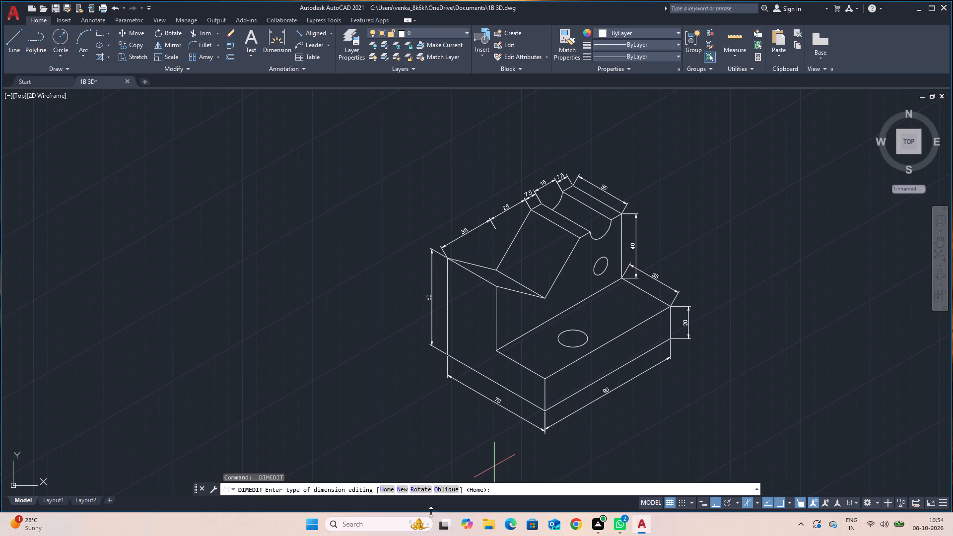
click(447, 492)
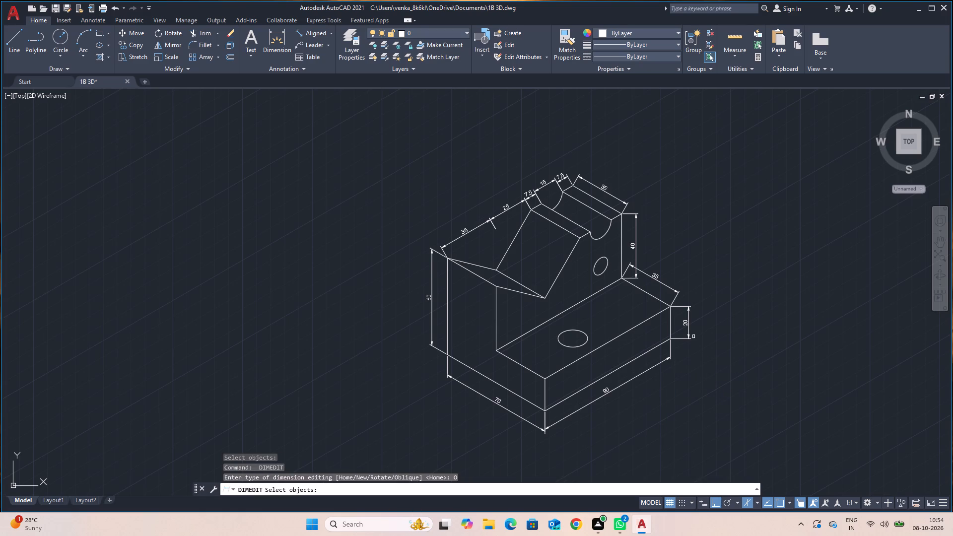
click(688, 338)
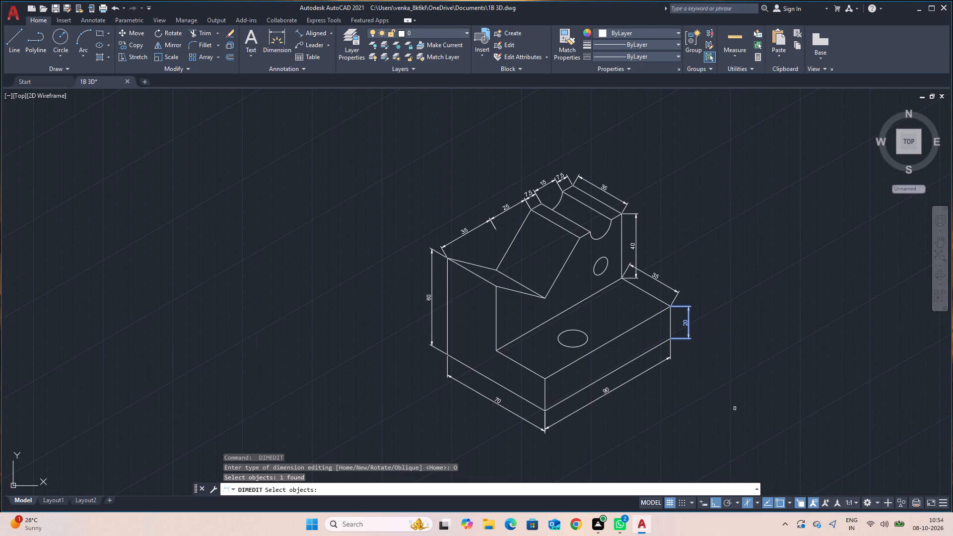
key(Return)
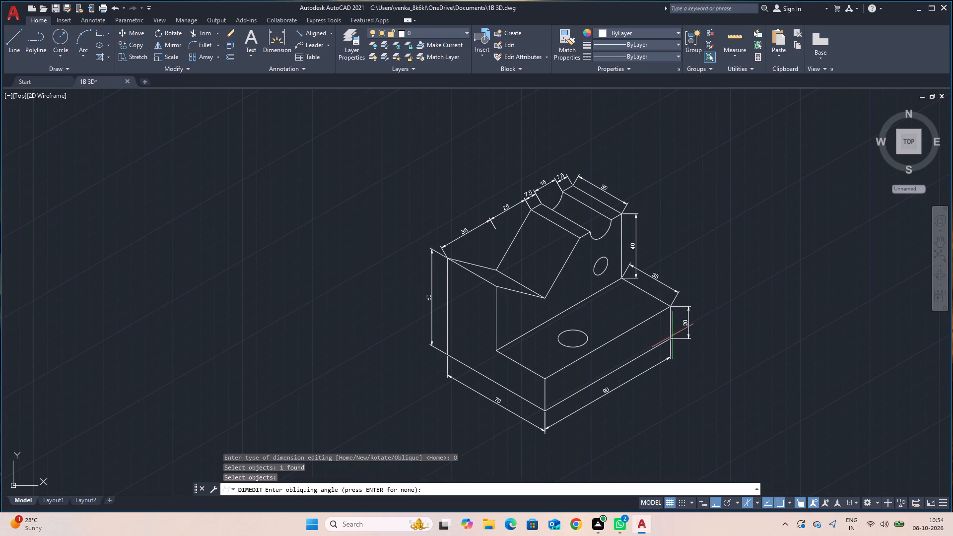
click(672, 340)
click(729, 327)
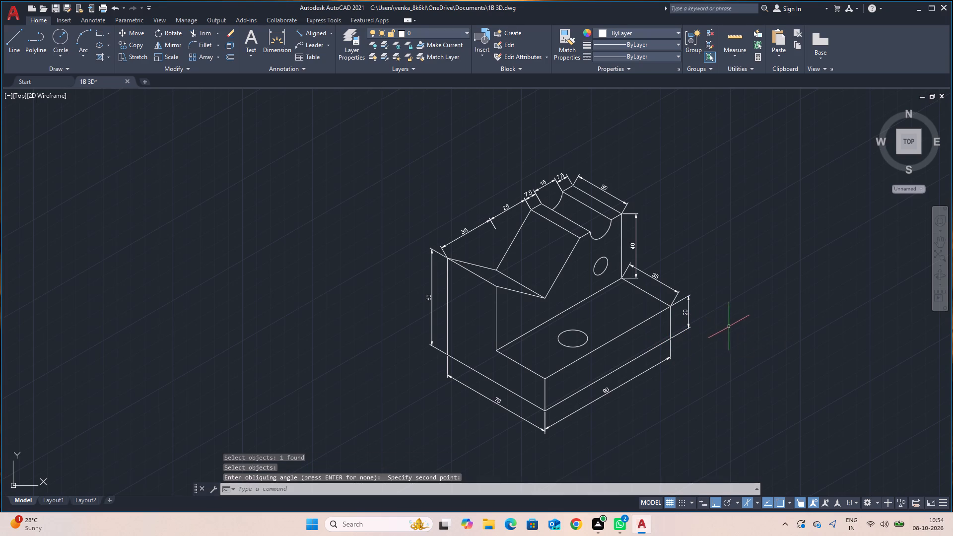
Oblique the 35 dimension on the base's upper short edge so its extension lines follow the base's long edges.
key(space)
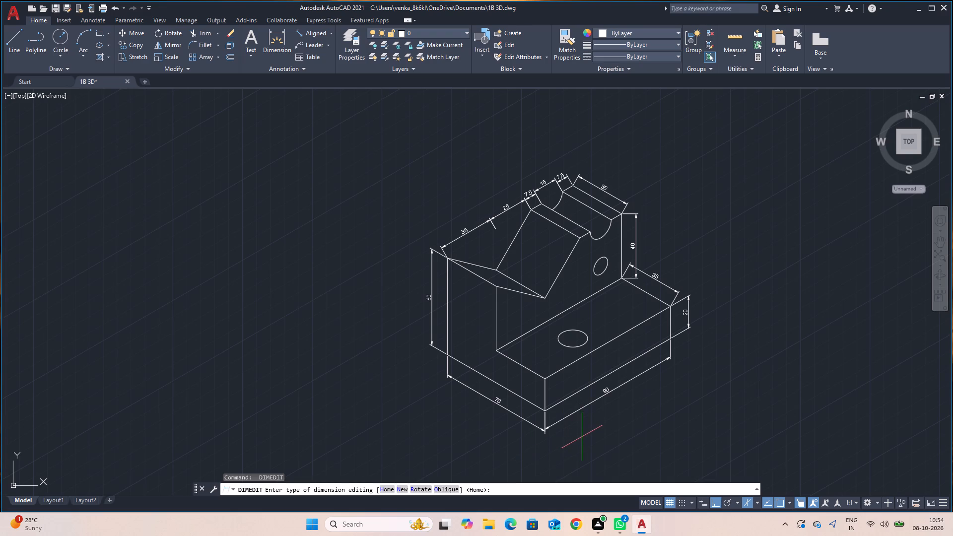
key(o)
key(Return)
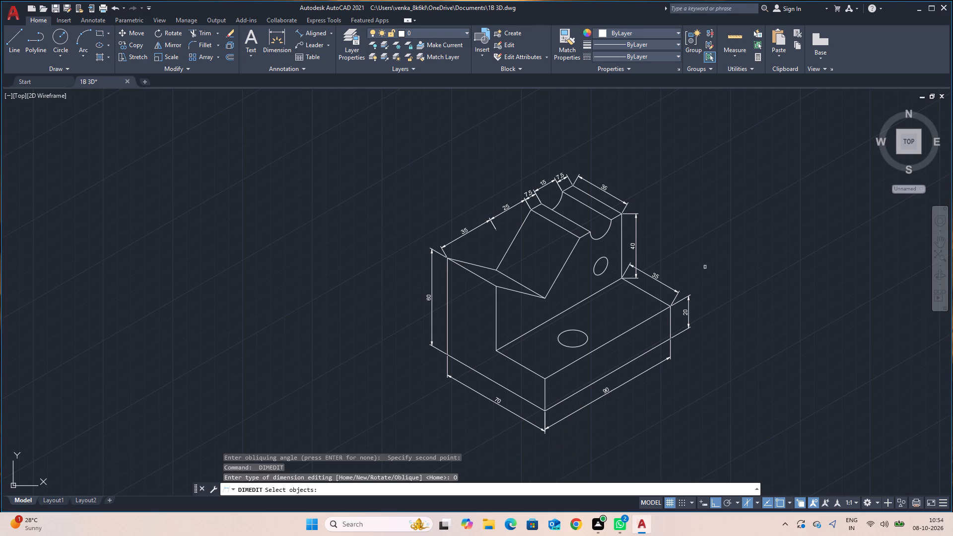
click(673, 295)
click(675, 292)
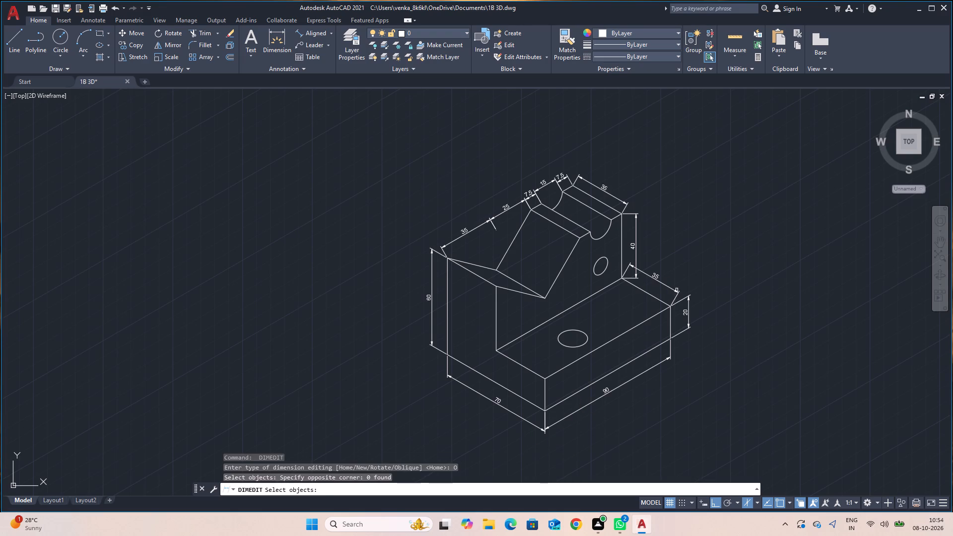
click(677, 291)
key(Return)
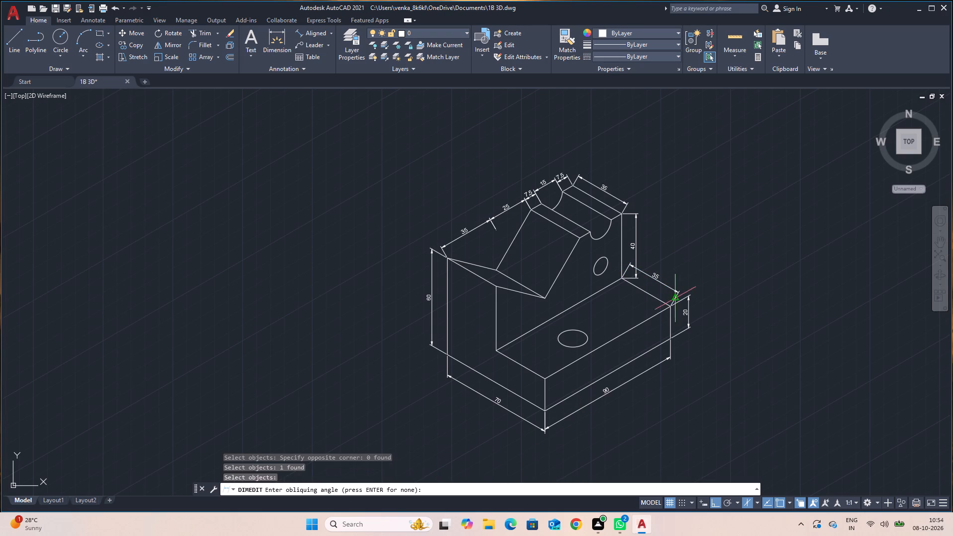
click(673, 307)
click(729, 276)
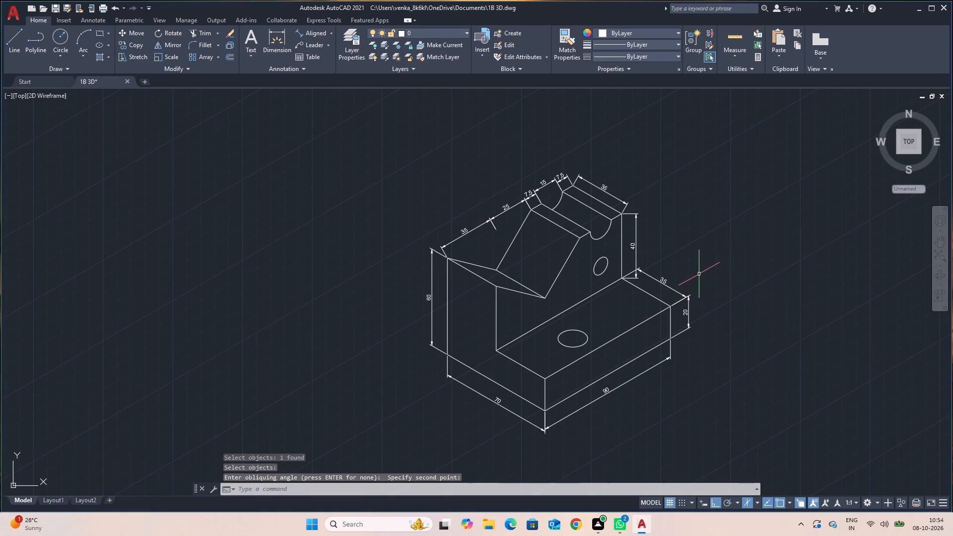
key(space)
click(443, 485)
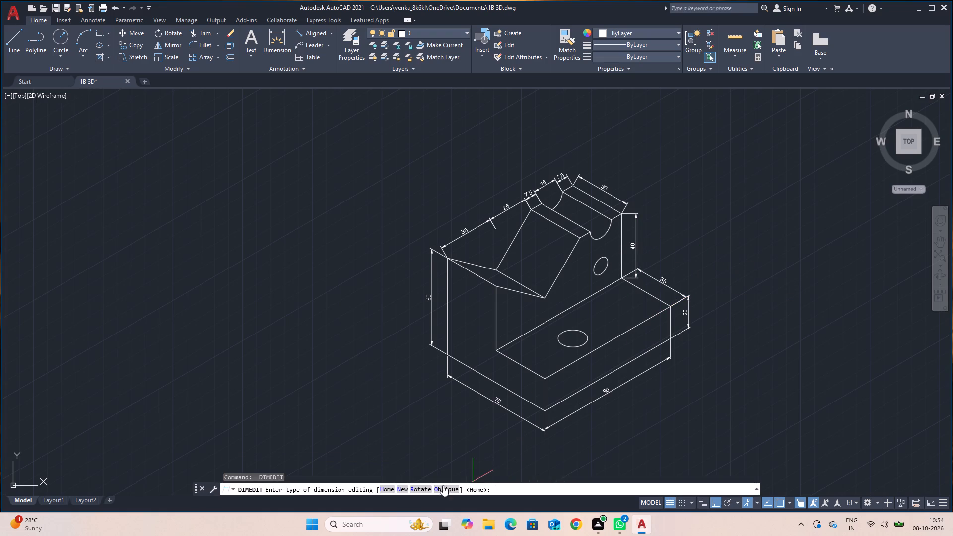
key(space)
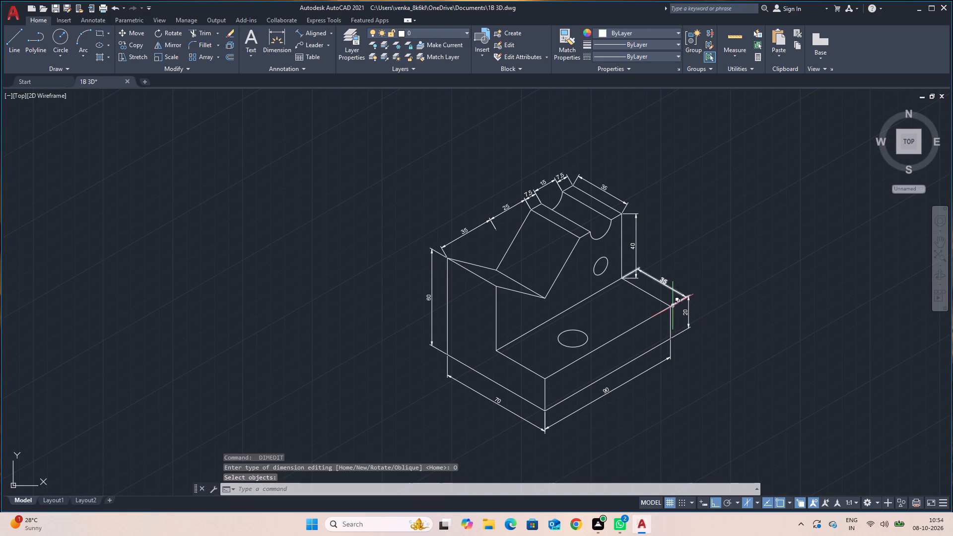
Oblique the 40 height dimension above the base so its extension lines run parallel to the base's long edges.
key(space)
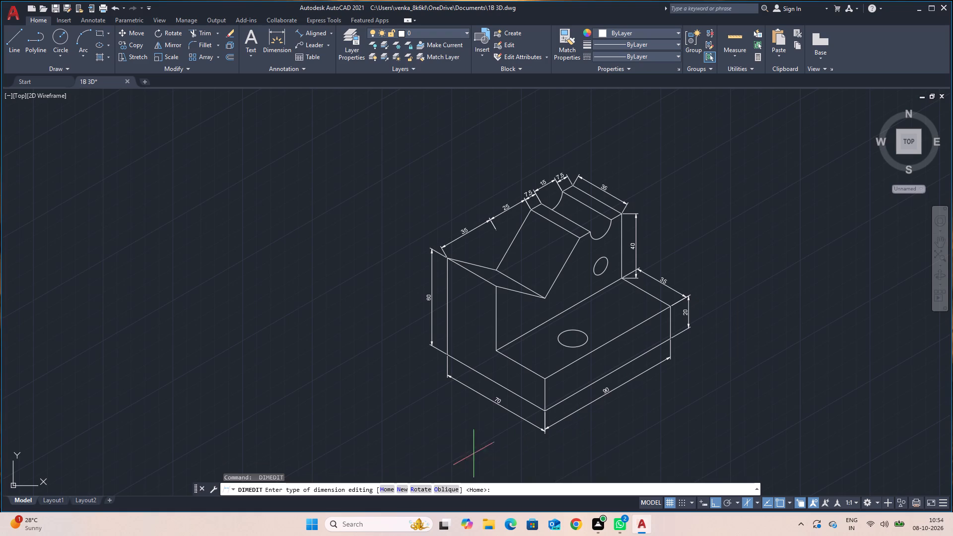
click(445, 488)
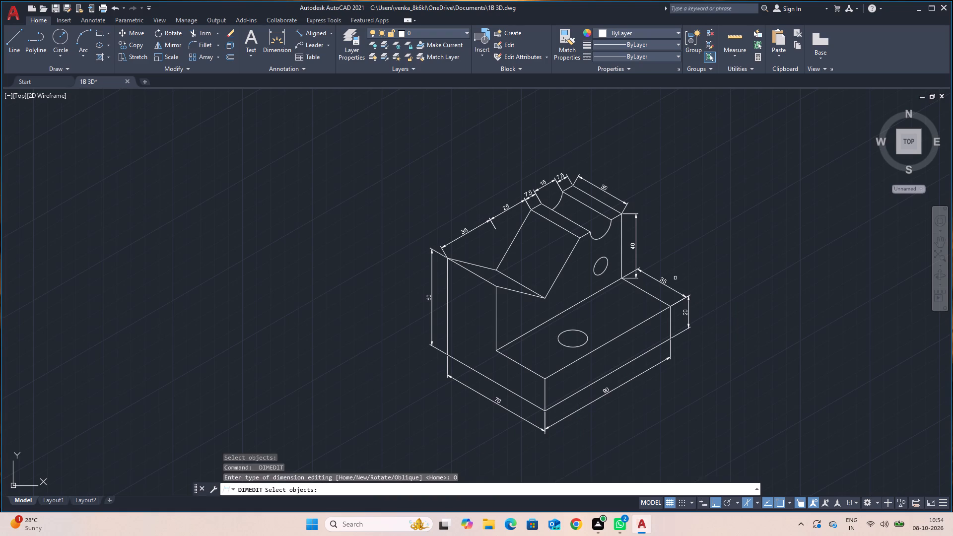
click(635, 247)
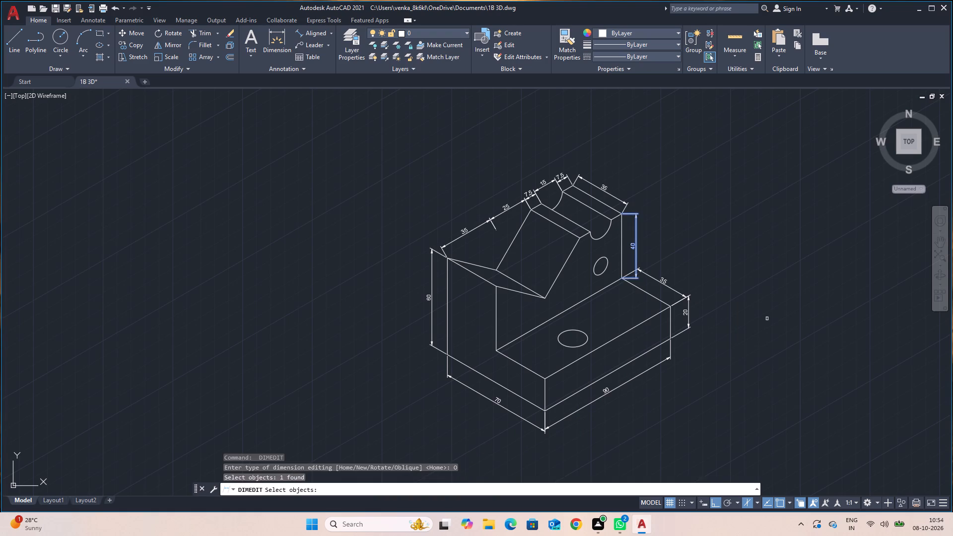
key(Return)
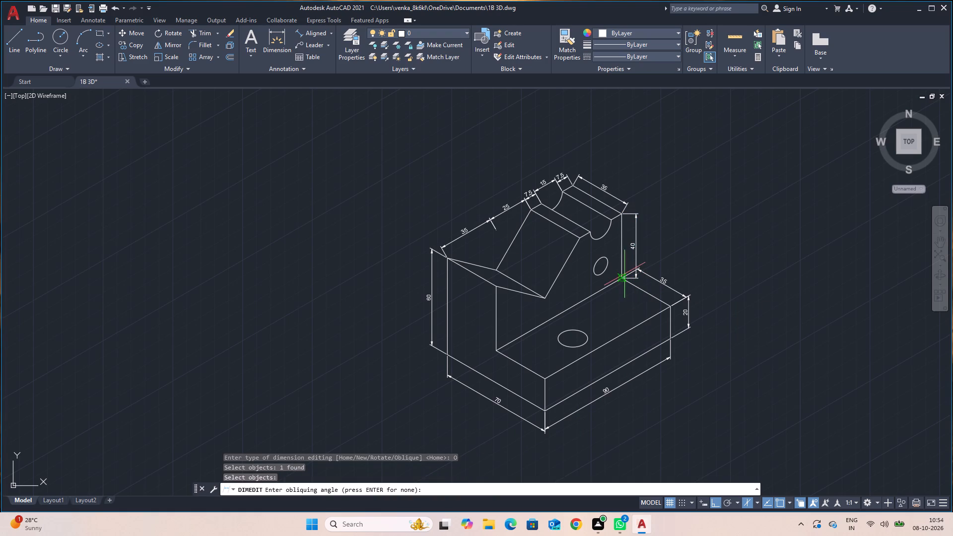
click(623, 279)
click(699, 246)
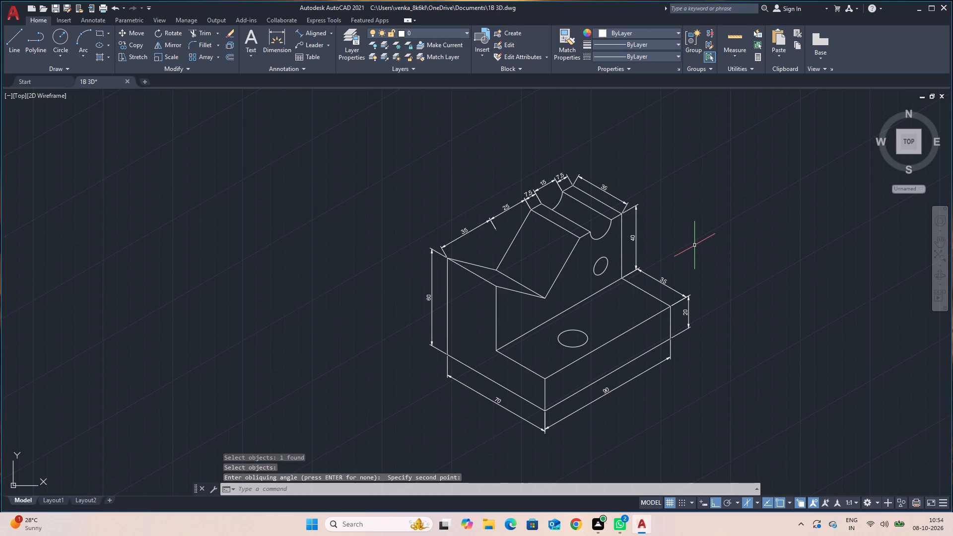
Oblique the 35 width dimension beside the grooved top so its extension lines run at 30° along the part's length.
click(619, 200)
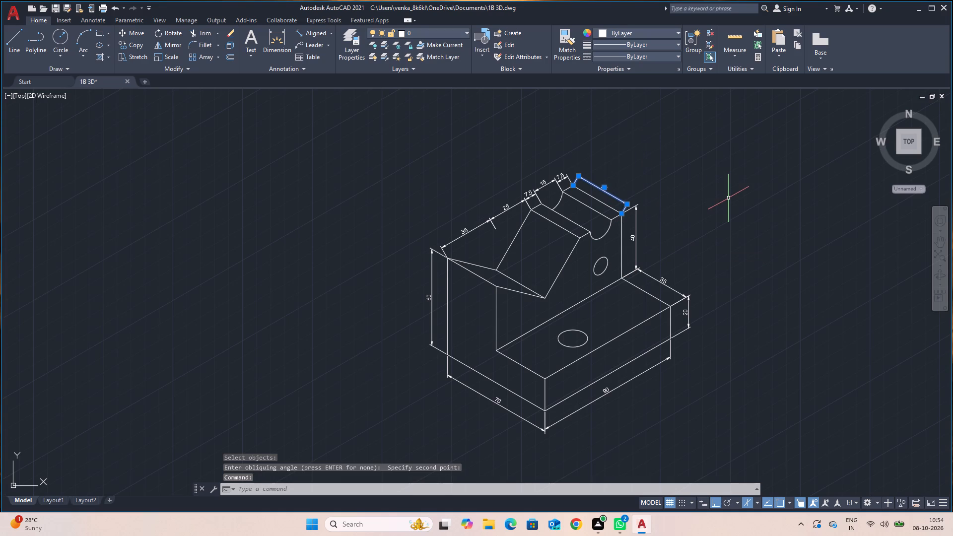
key(space)
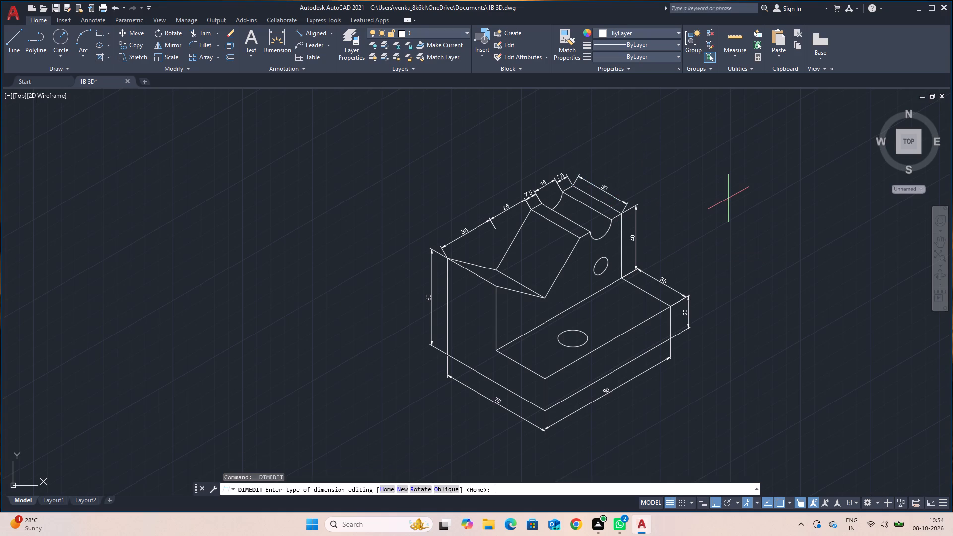
click(438, 487)
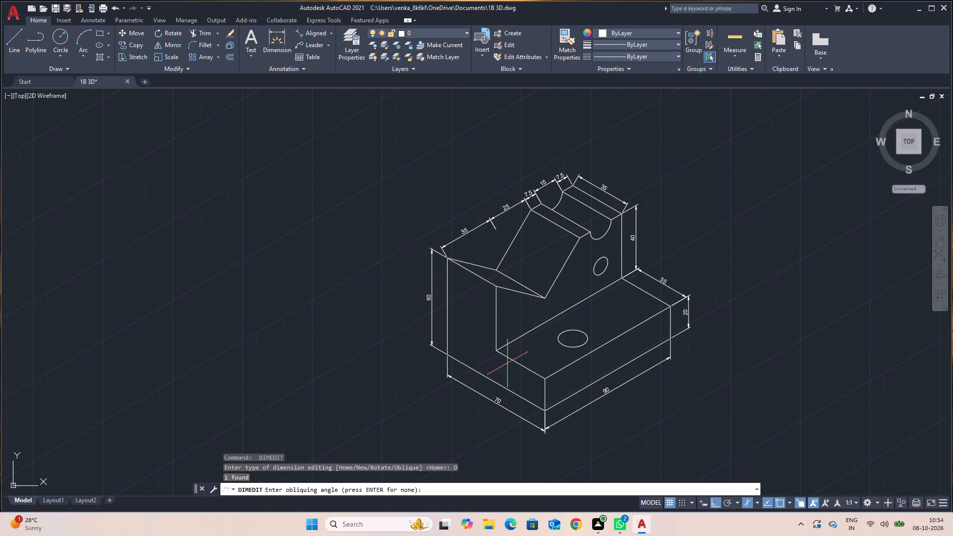
click(622, 215)
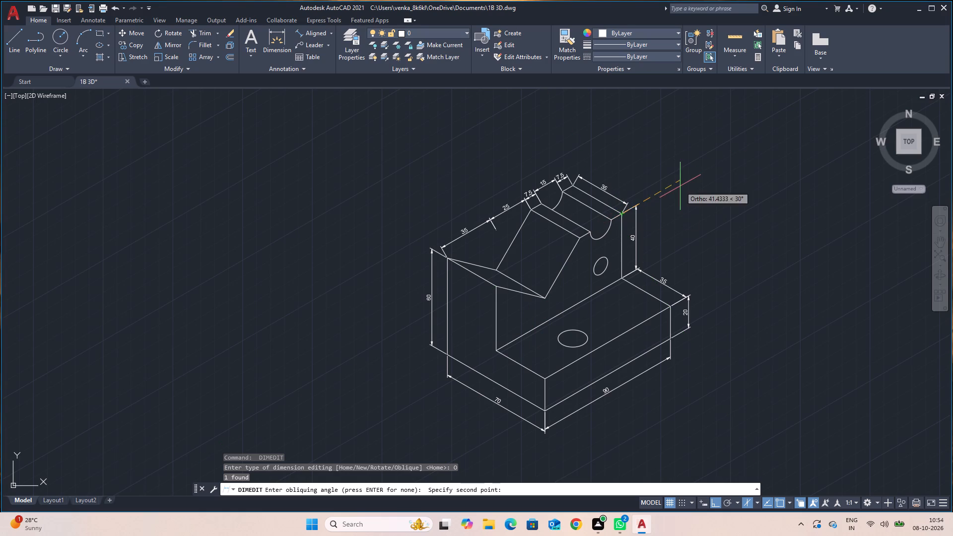
click(681, 186)
Oblique the 7.5 dimension at the far end of the grooved top along the part's width direction, switching to the left isoplane.
click(566, 177)
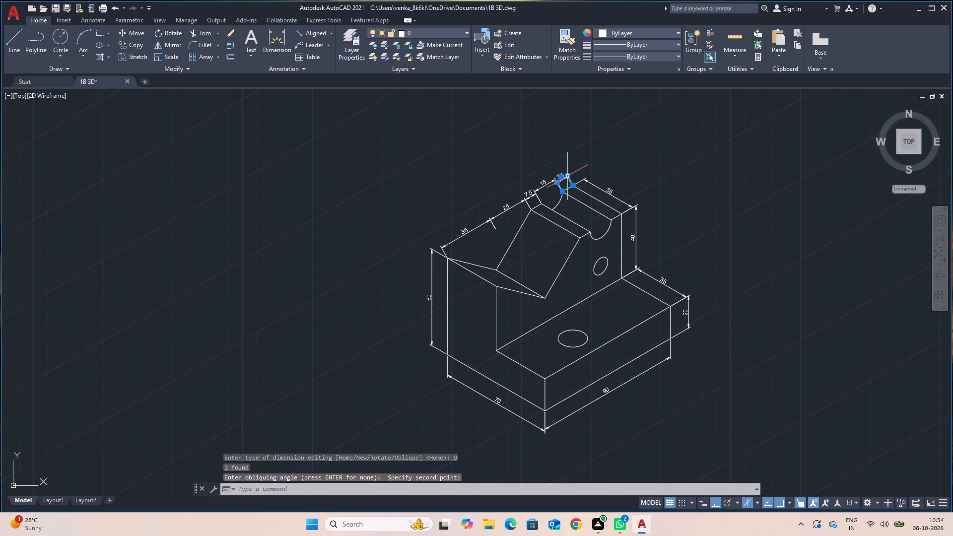
key(space)
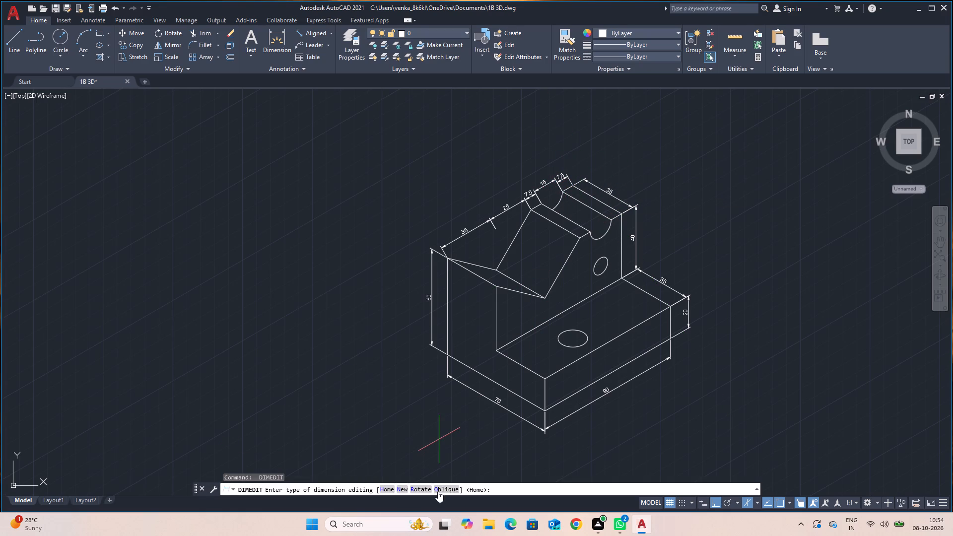
click(440, 490)
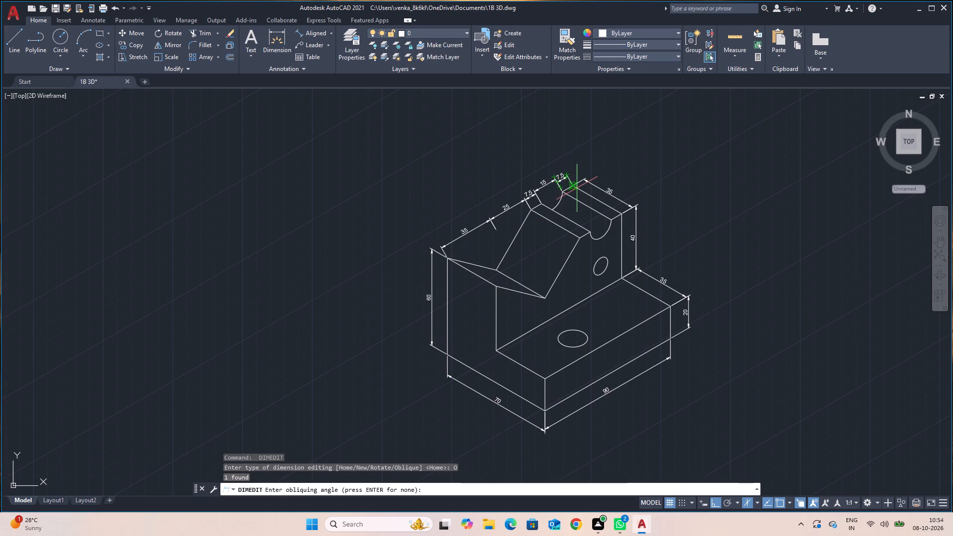
click(574, 187)
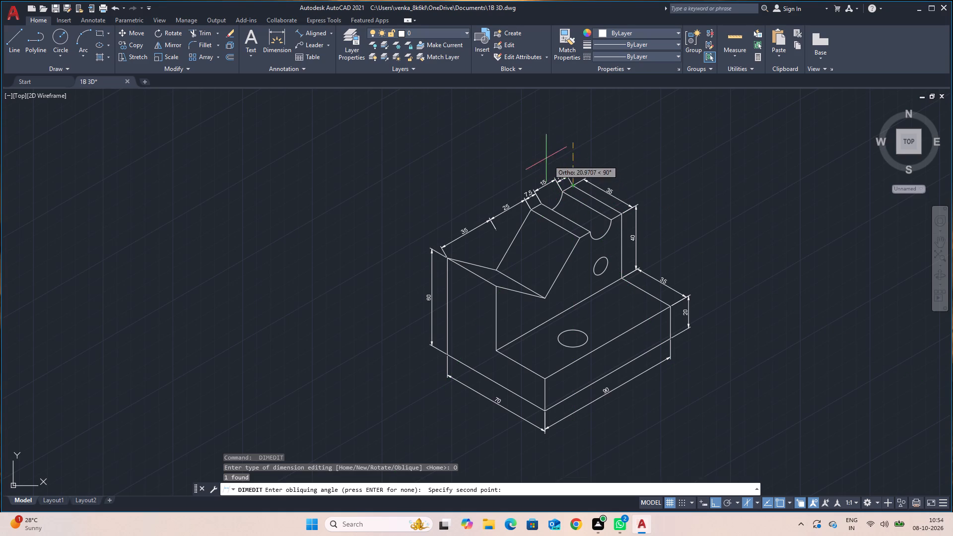
key(F5)
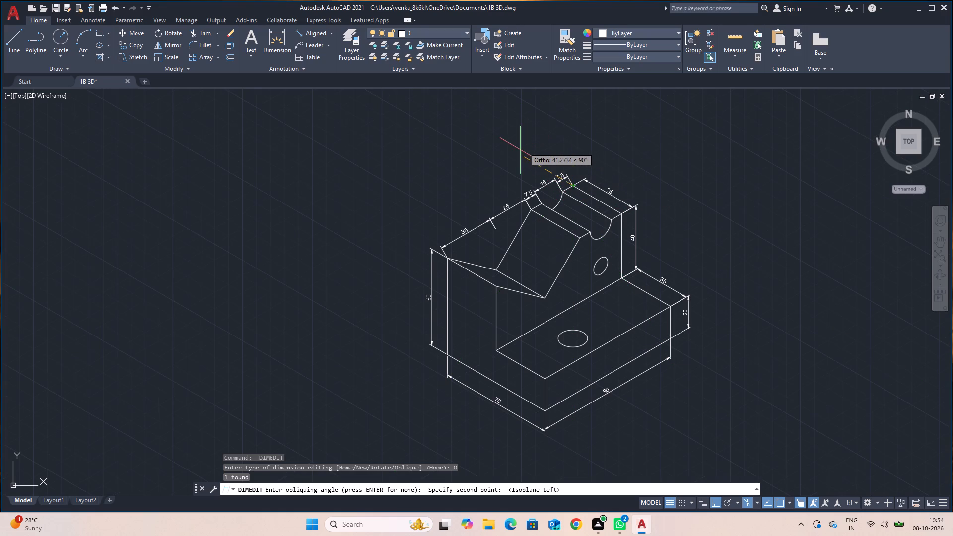
click(515, 148)
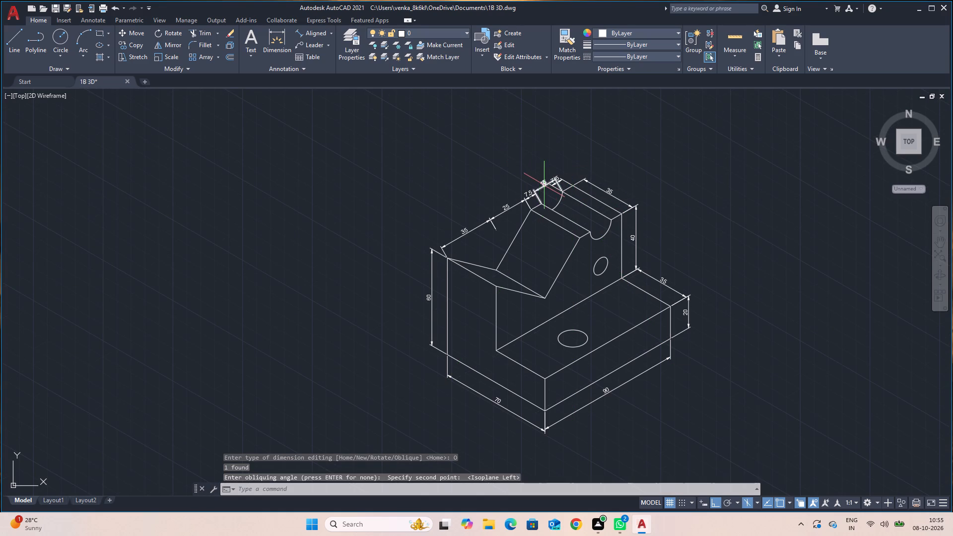
Oblique the 15 groove-width dimension so its extension lines run at 150°, parallel to the groove's long edges.
click(544, 185)
key(space)
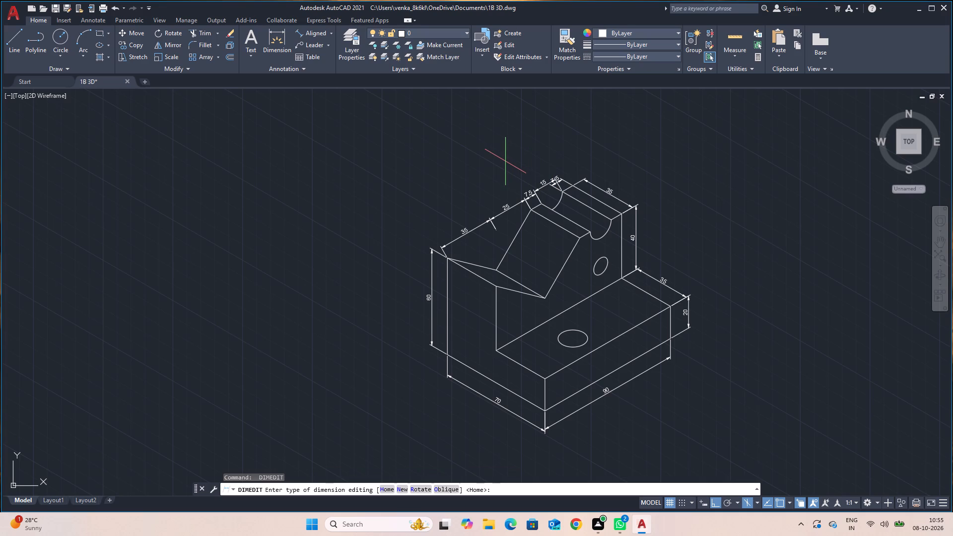
click(445, 488)
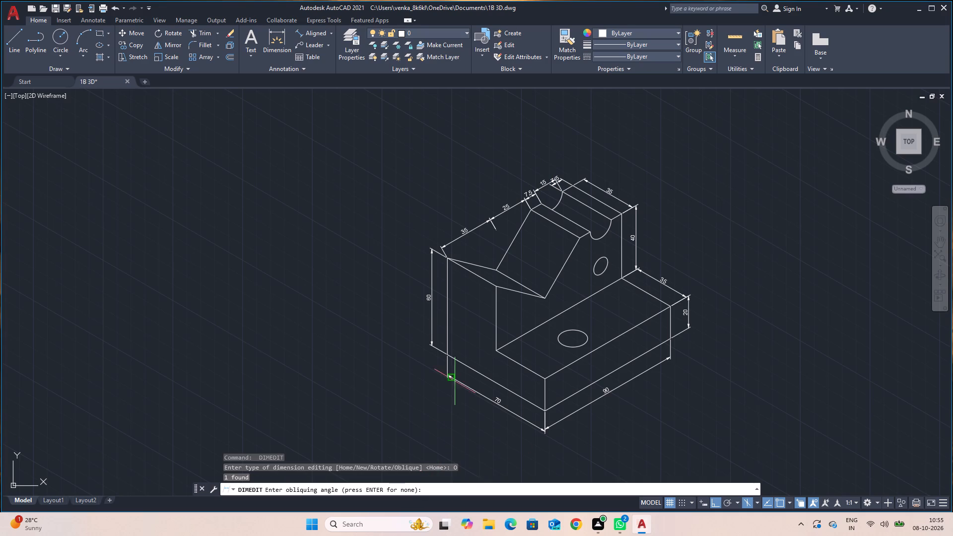
click(563, 193)
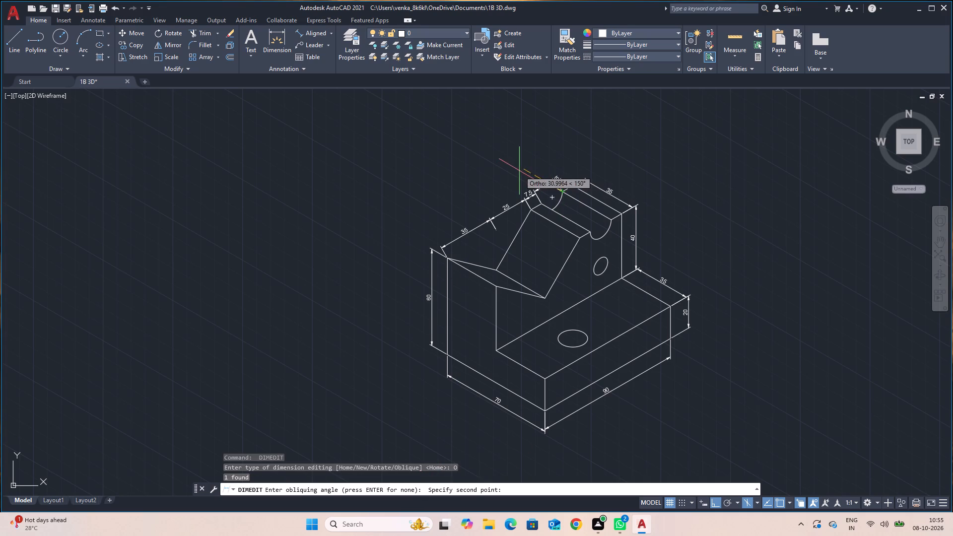
click(519, 171)
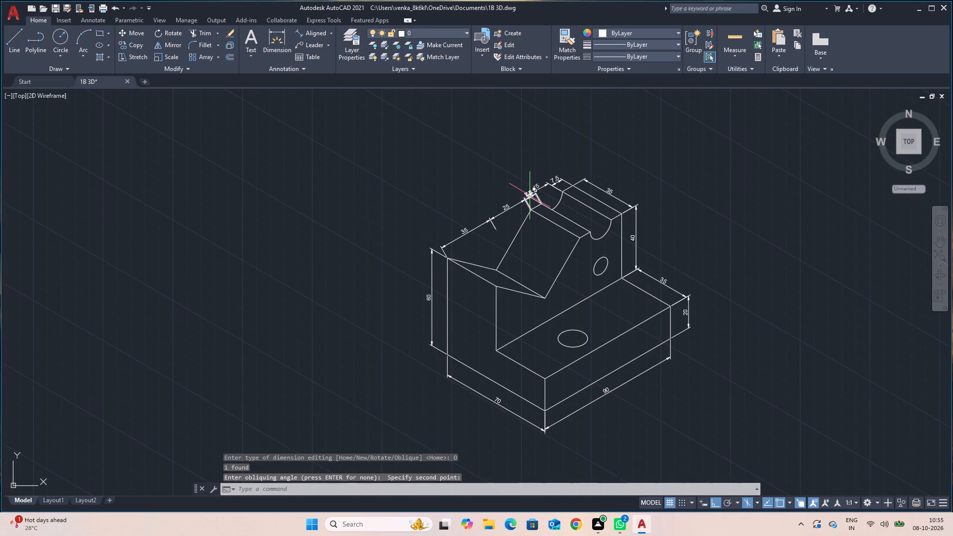
Oblique the 7.5 dimension between the slope's top edge and the groove along the same isometric direction as the groove edges.
click(530, 196)
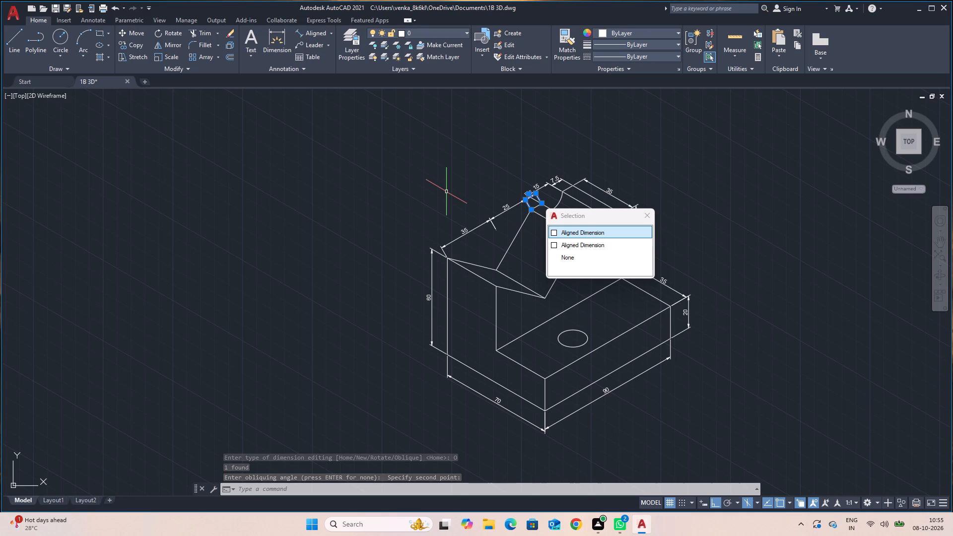
key(space)
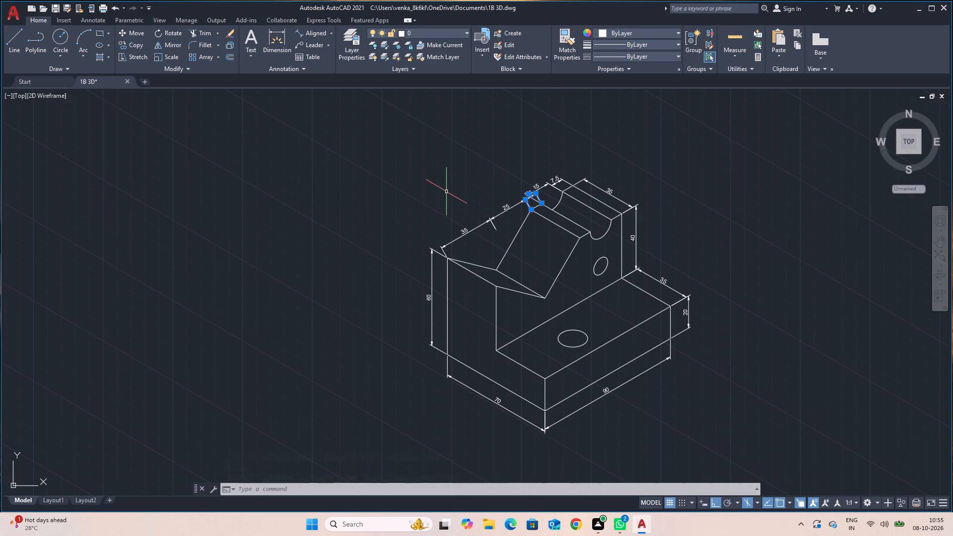
key(space)
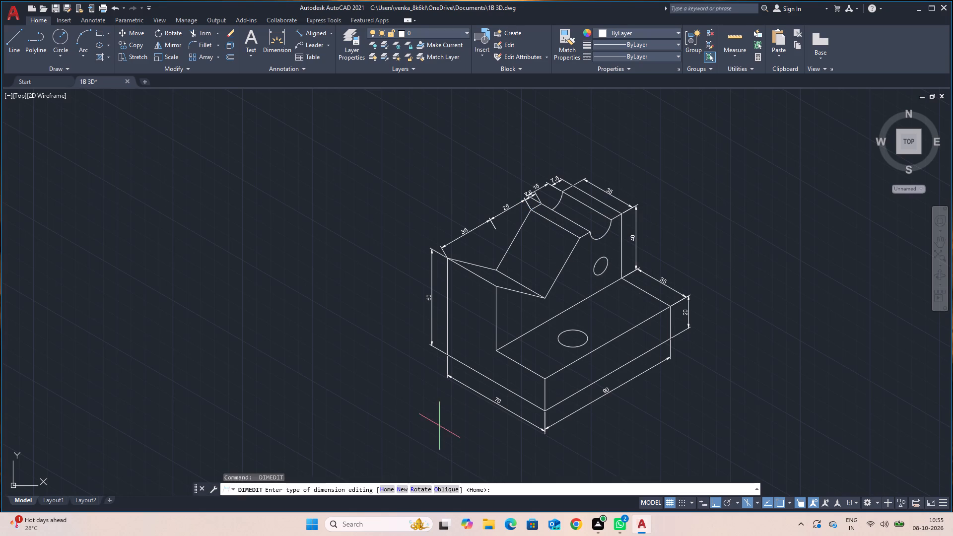
click(442, 487)
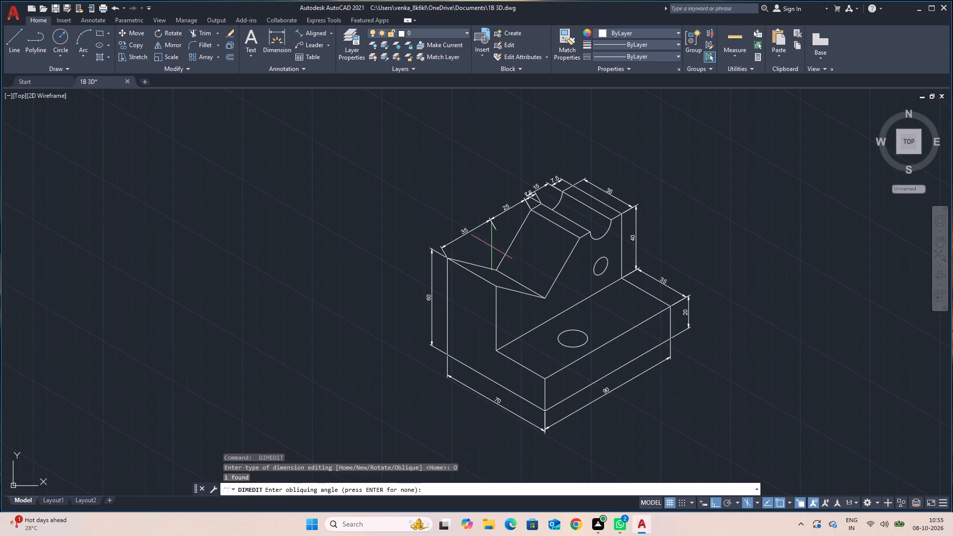
click(544, 204)
click(502, 167)
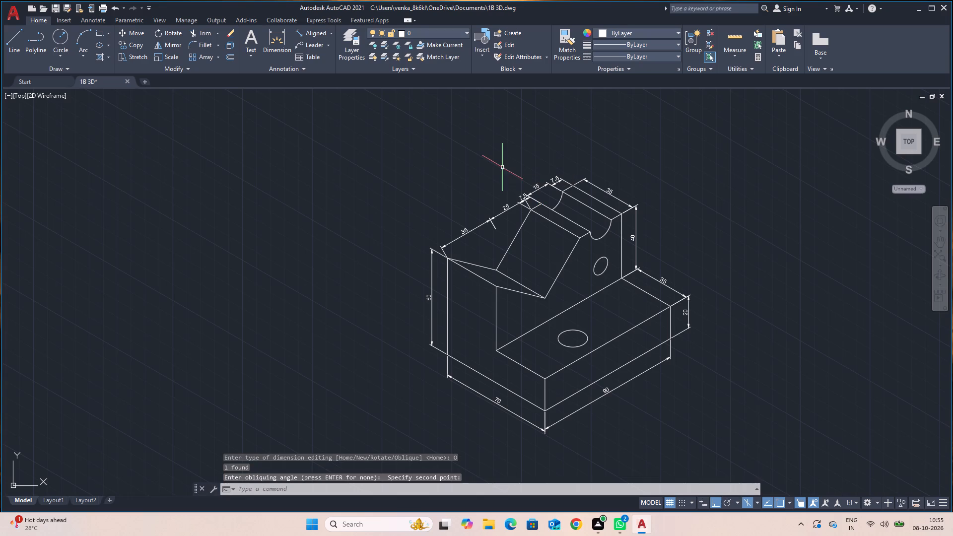
Oblique the 25 dimension of the slope's horizontal run so its extension lines follow the slope's top edge.
click(501, 210)
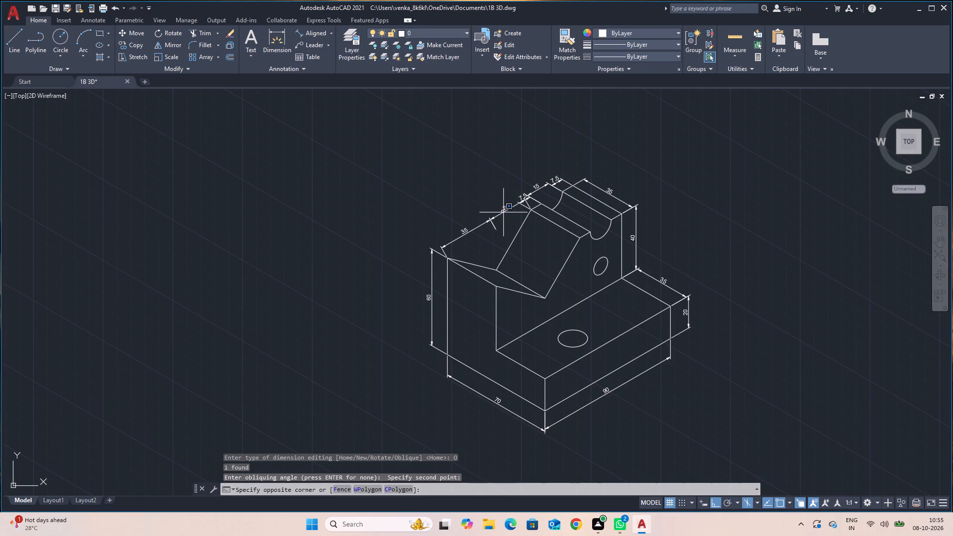
click(504, 212)
click(503, 210)
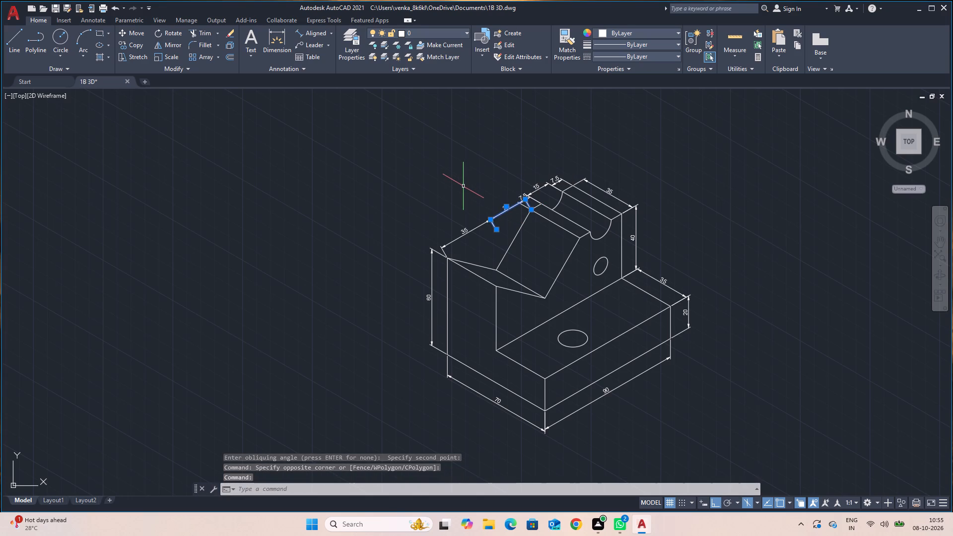
key(space)
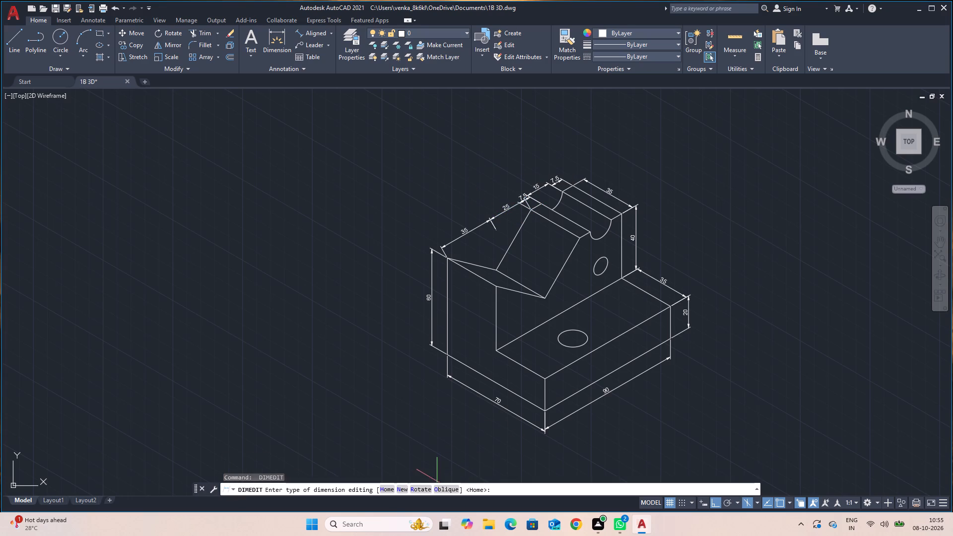
click(447, 488)
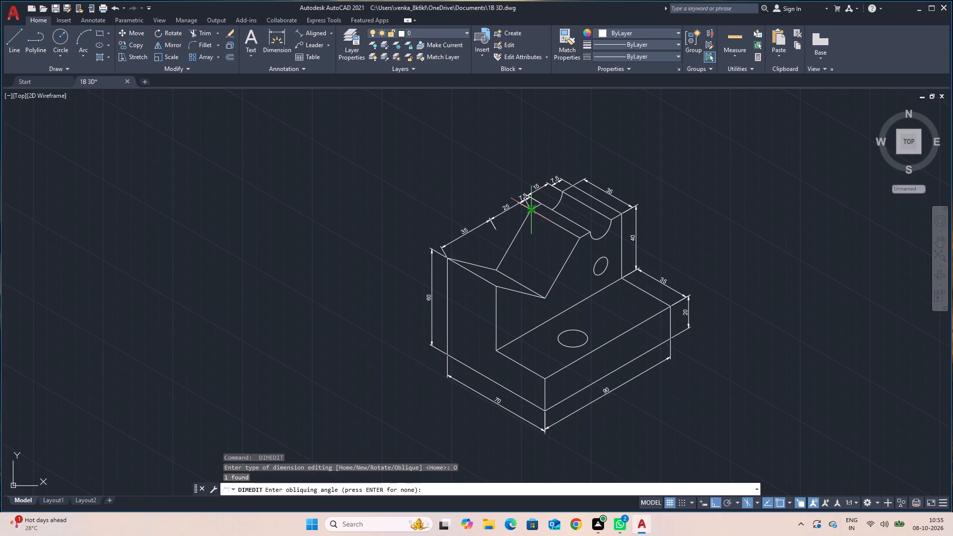
click(531, 209)
click(483, 174)
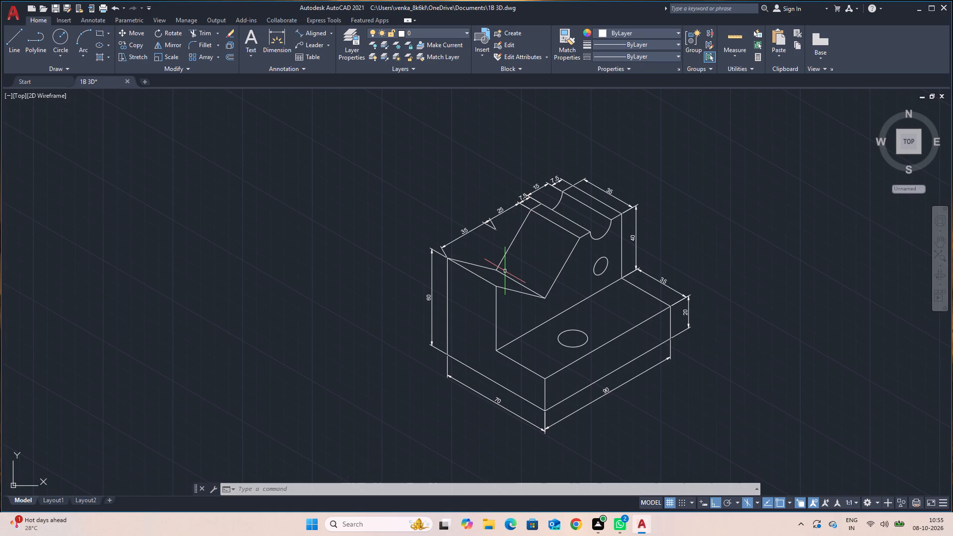
Oblique the 35 dimension beside the 25 one so its extension lines run parallel to the slope's top edge.
key(space)
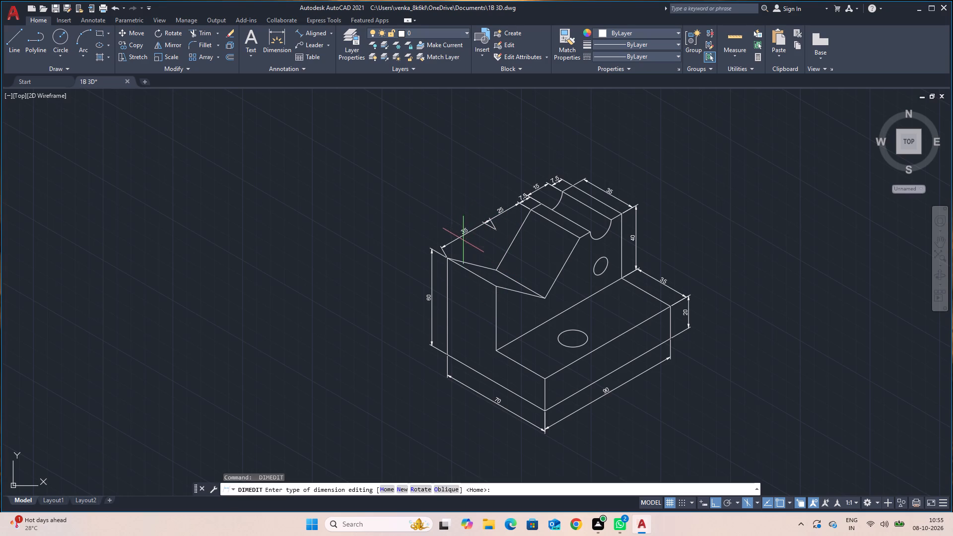
click(447, 488)
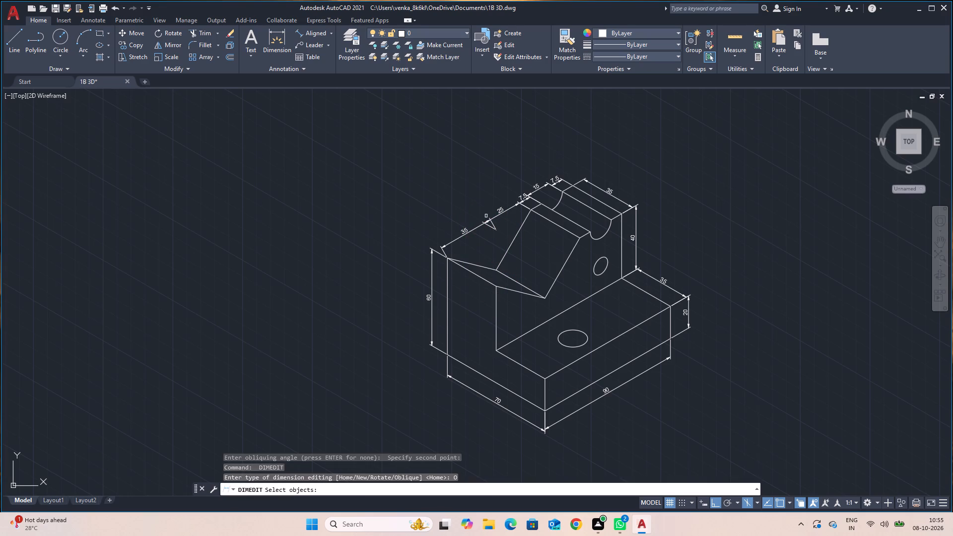
click(474, 228)
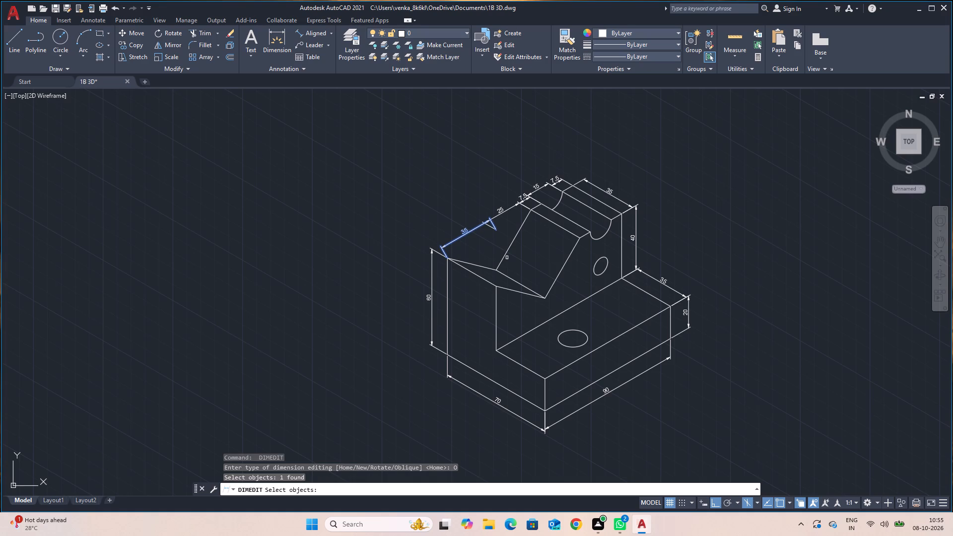
key(Return)
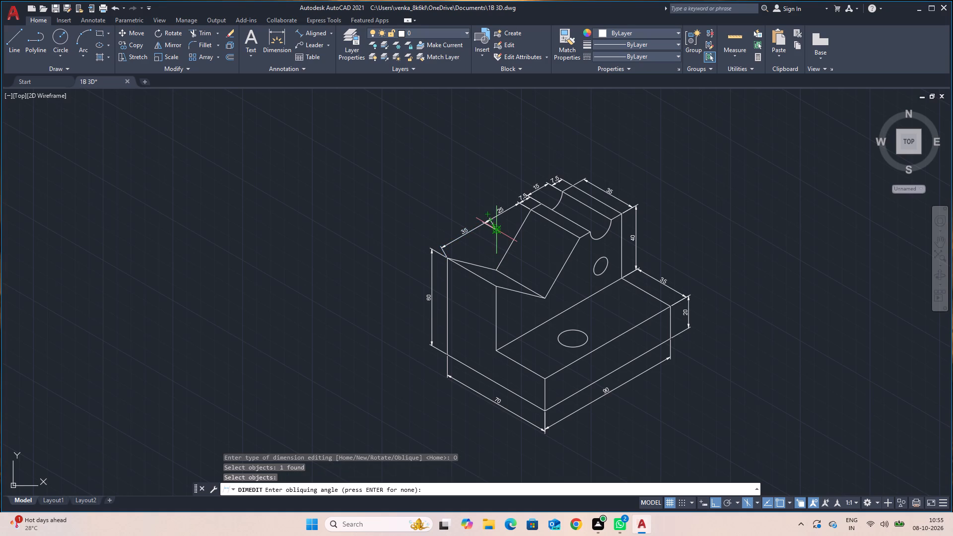
click(500, 229)
click(429, 182)
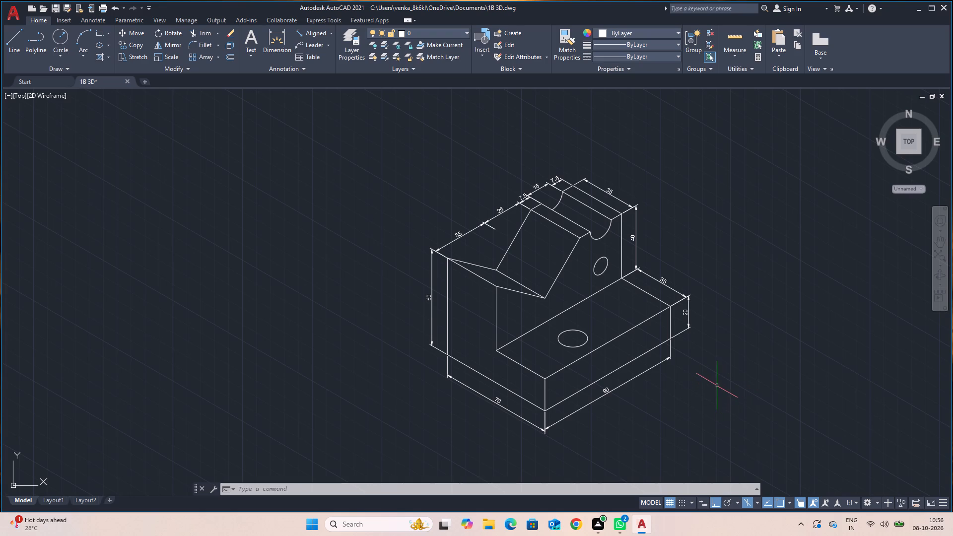
Save the dimensioned isometric drawing.
middle_drag(714, 383, 623, 337)
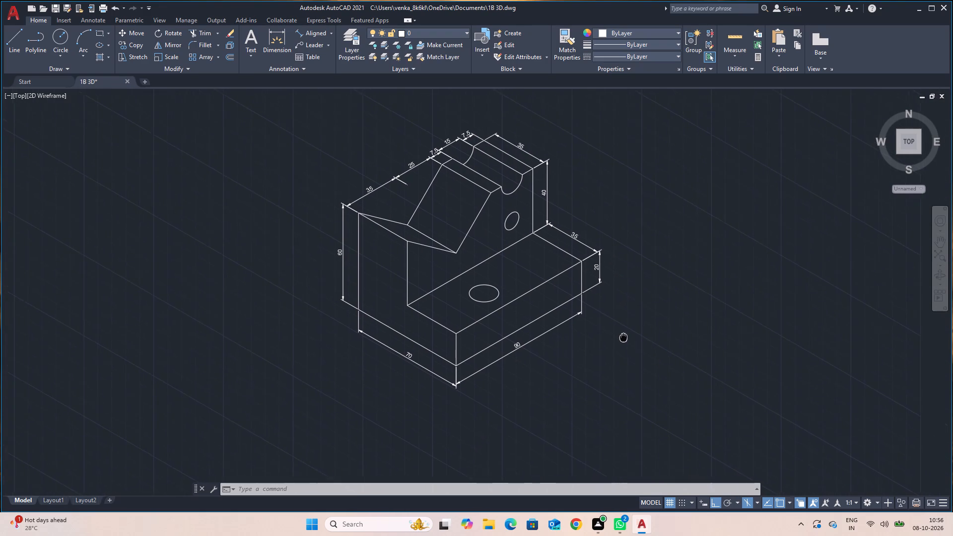
middle_drag(623, 337, 610, 340)
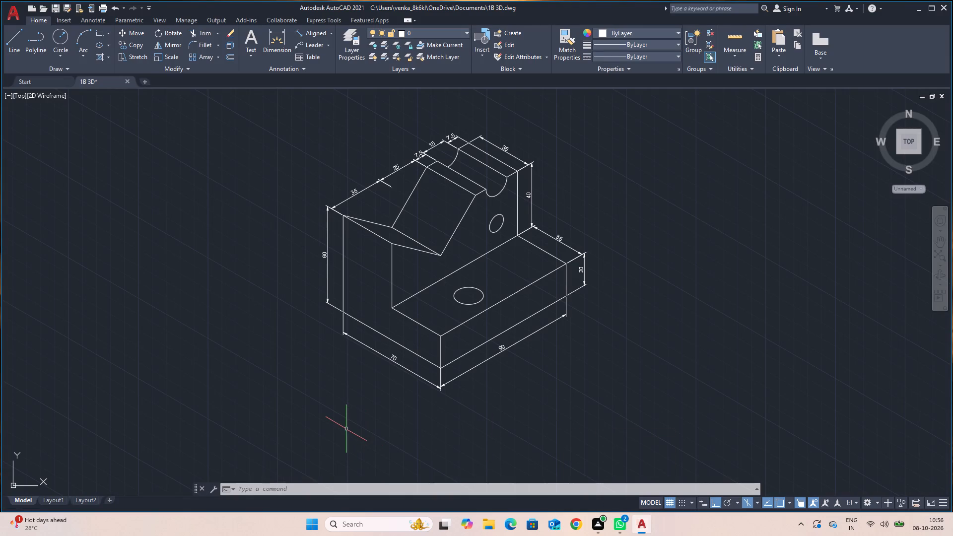
key(ctrl+s)
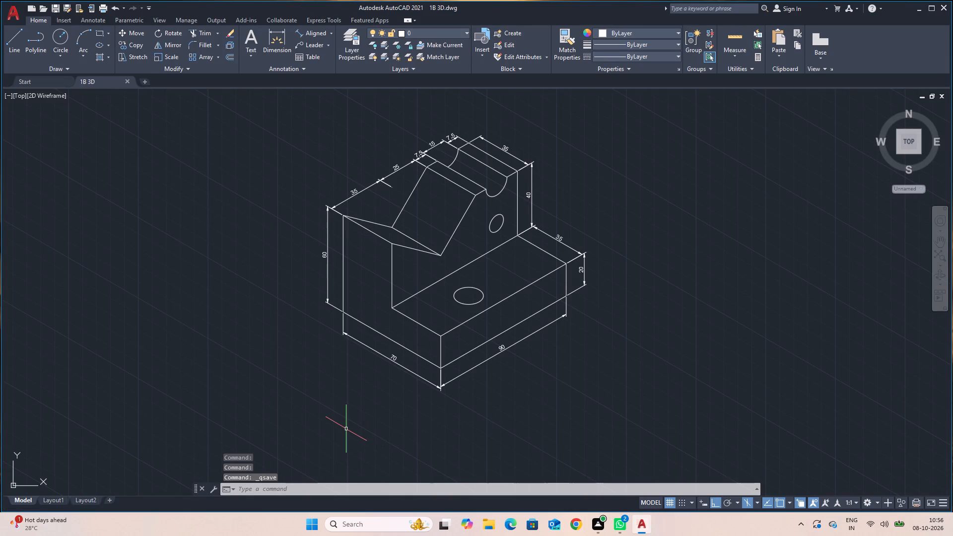
key(ctrl+s)
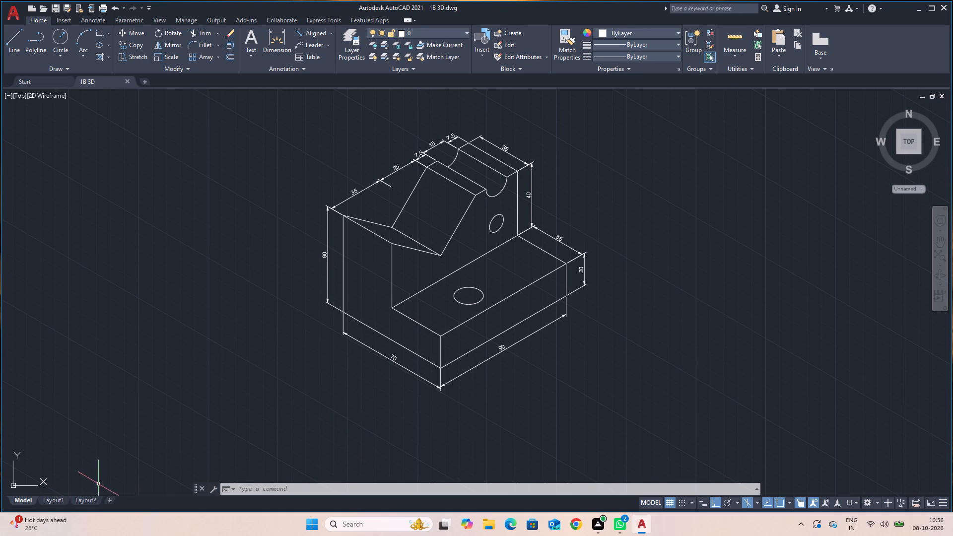
Set up a plot of Layout1 using the DWG To PDF.pc3 plotter and the monochrome.ctb plot style table.
click(49, 504)
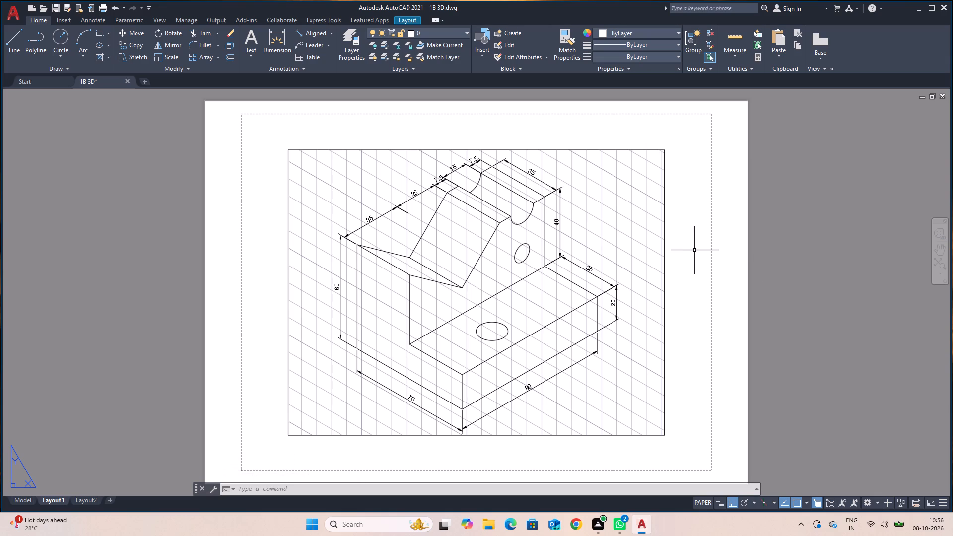
key(ctrl+p)
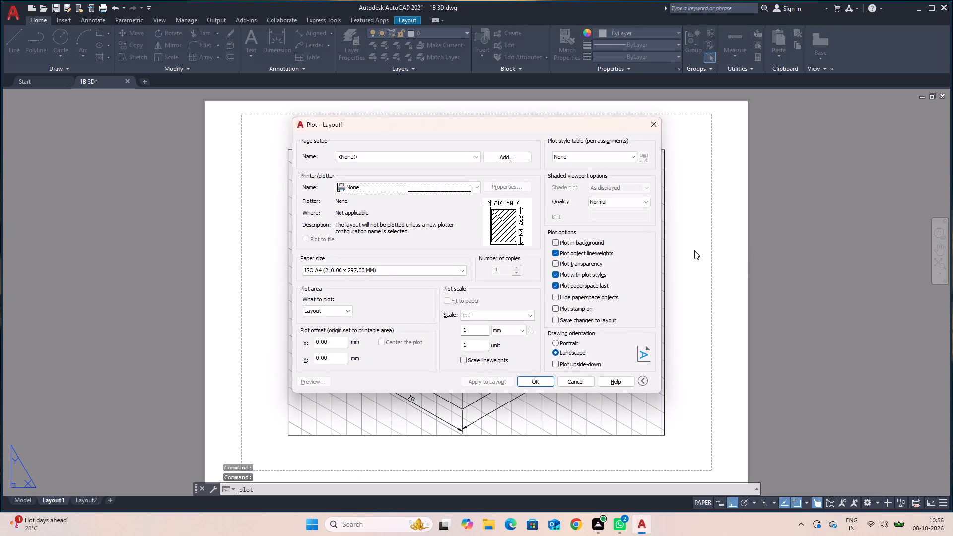
click(467, 188)
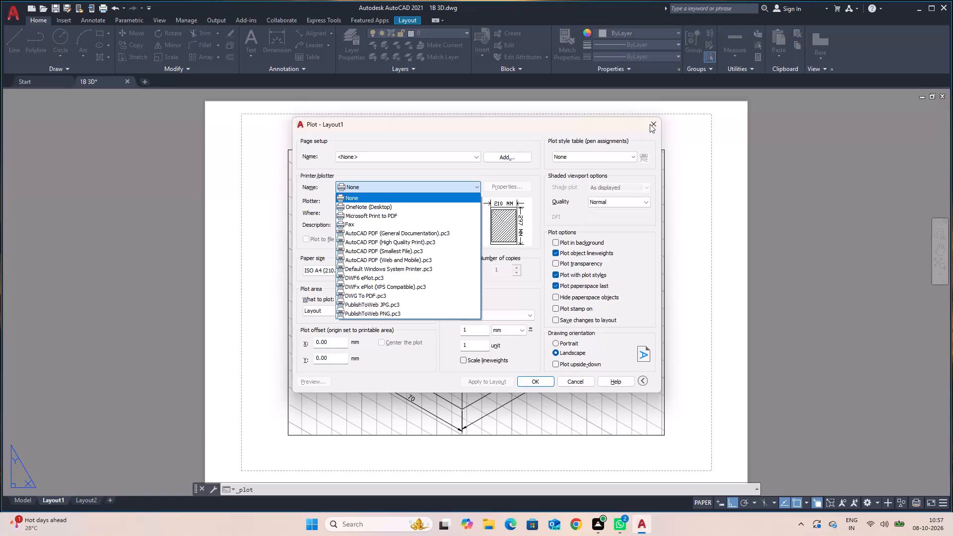
click(357, 294)
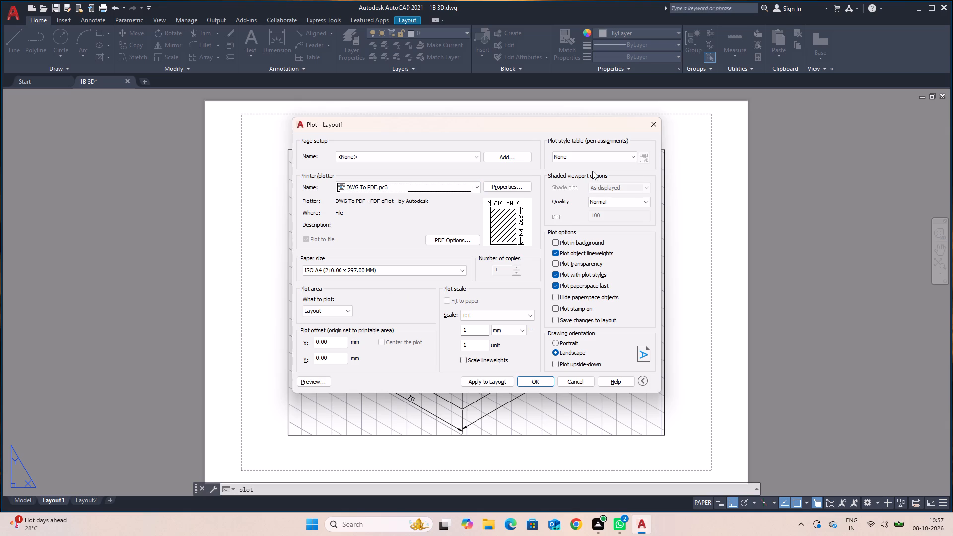
click(595, 153)
click(575, 210)
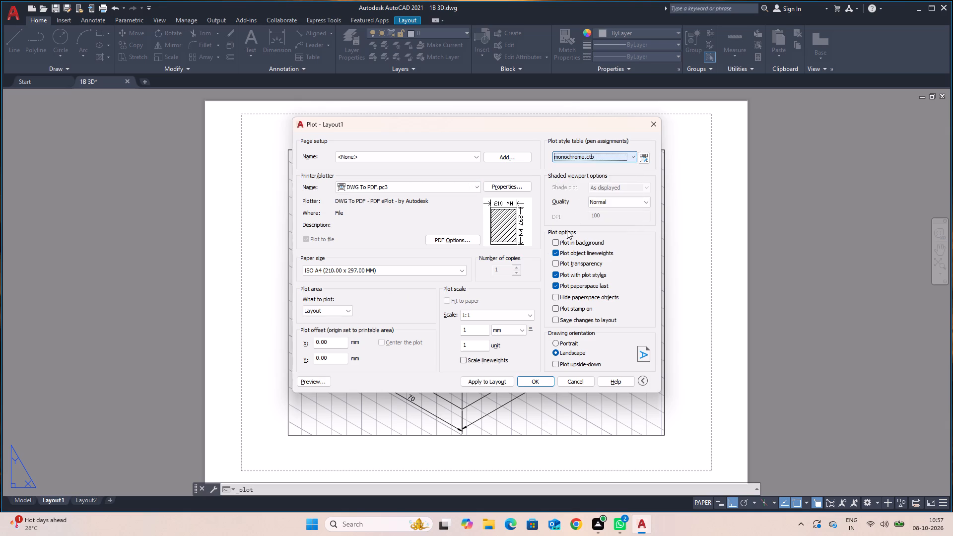
Set the plot area to a window spanning opposite corners of the viewport frame on Layout1.
click(341, 314)
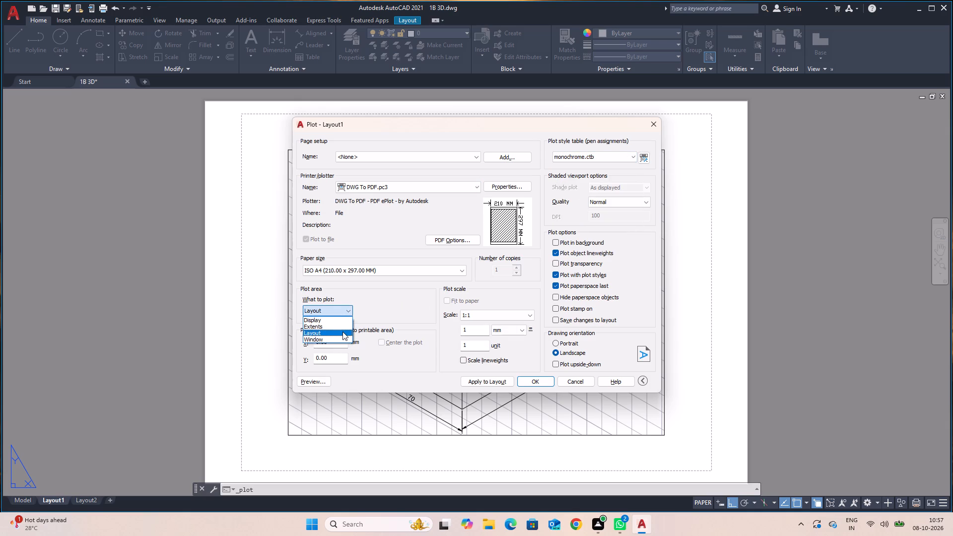
click(343, 341)
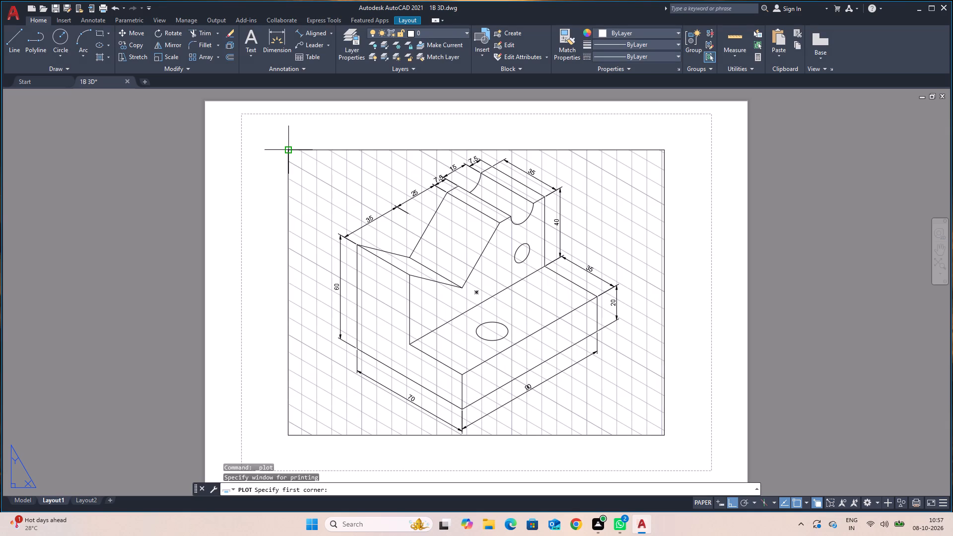
click(290, 149)
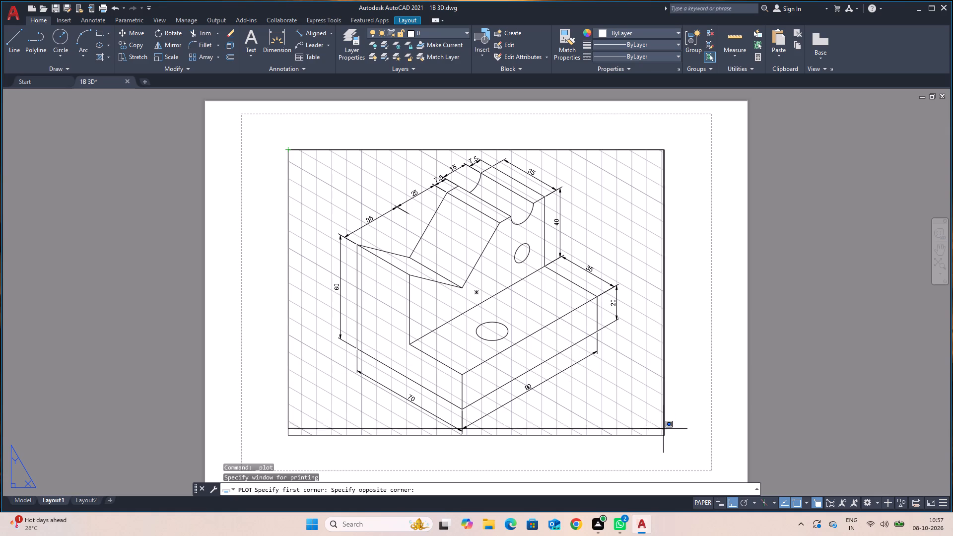
click(665, 438)
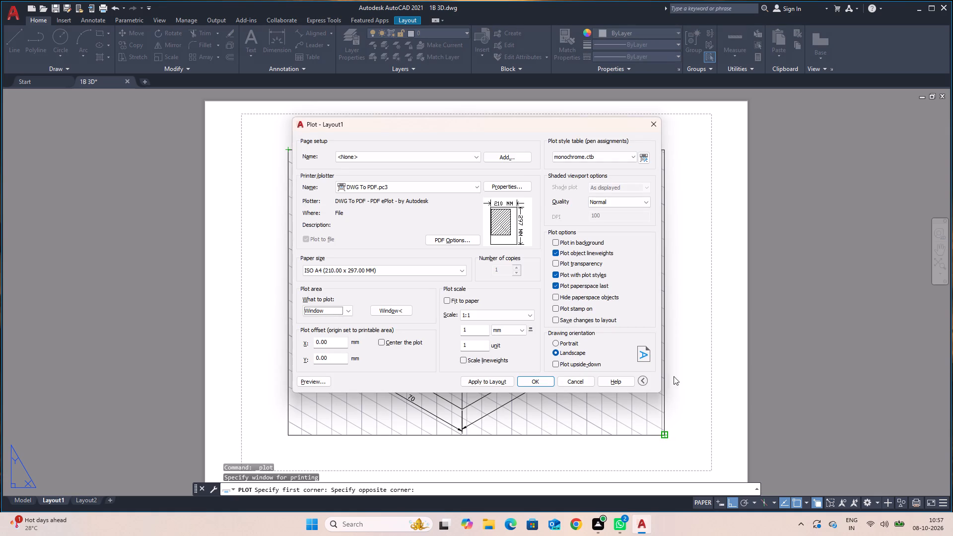
Preview the Layout1 plot to check the drawing's placement on the sheet, and return to the plot settings.
click(327, 382)
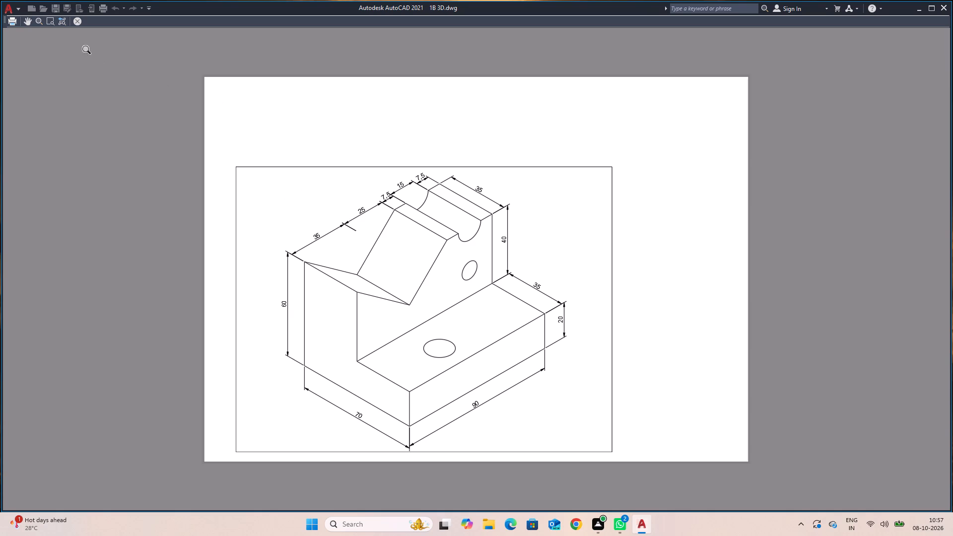
click(80, 21)
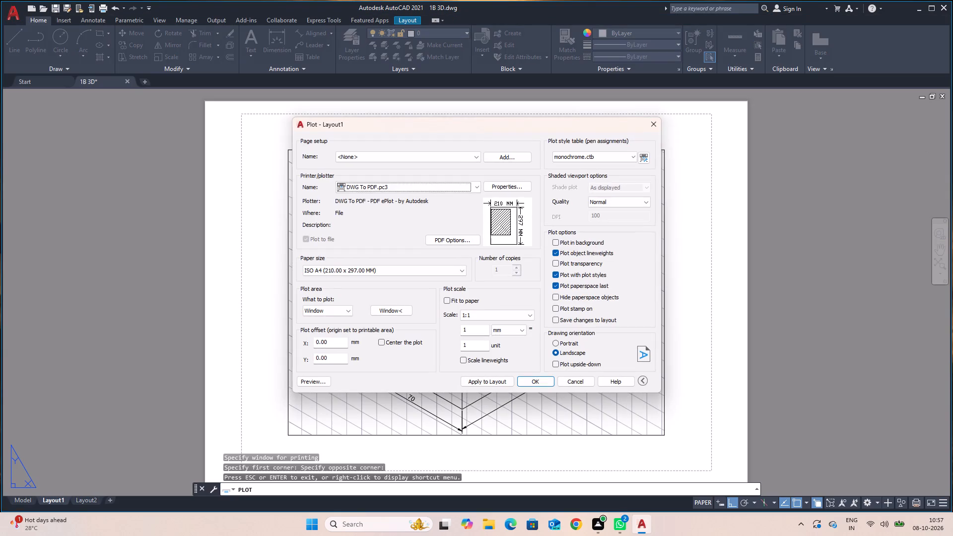
click(27, 497)
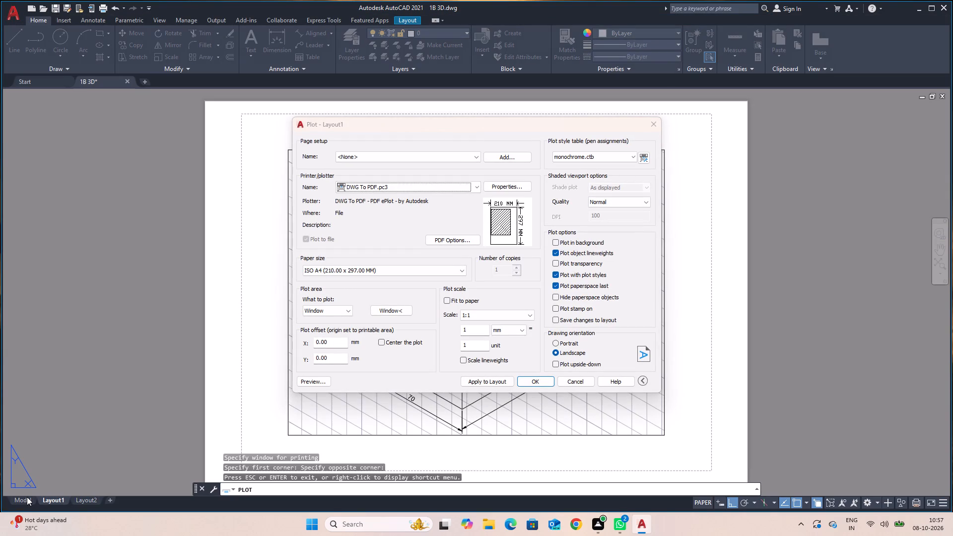
Close the Layout1 plot settings without plotting and return to model space.
click(25, 503)
click(655, 124)
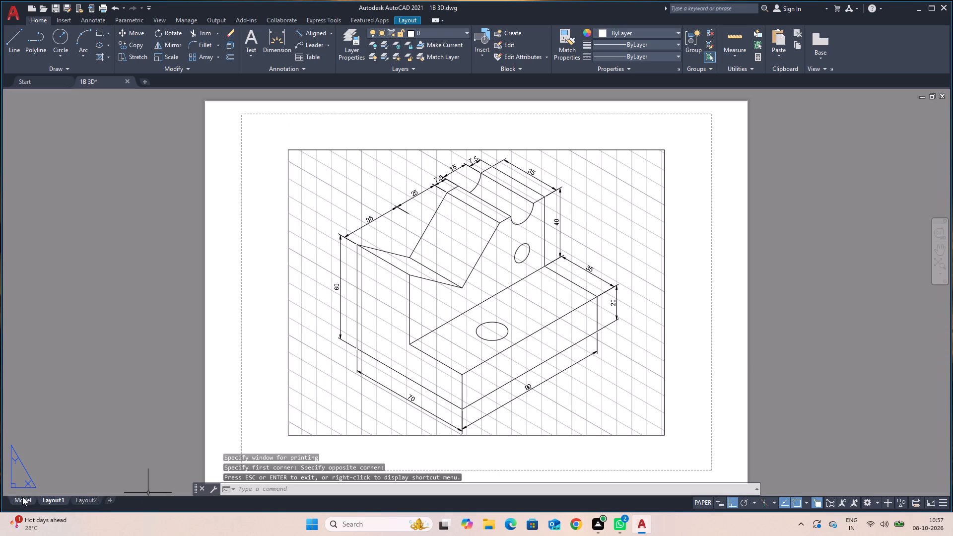
click(24, 497)
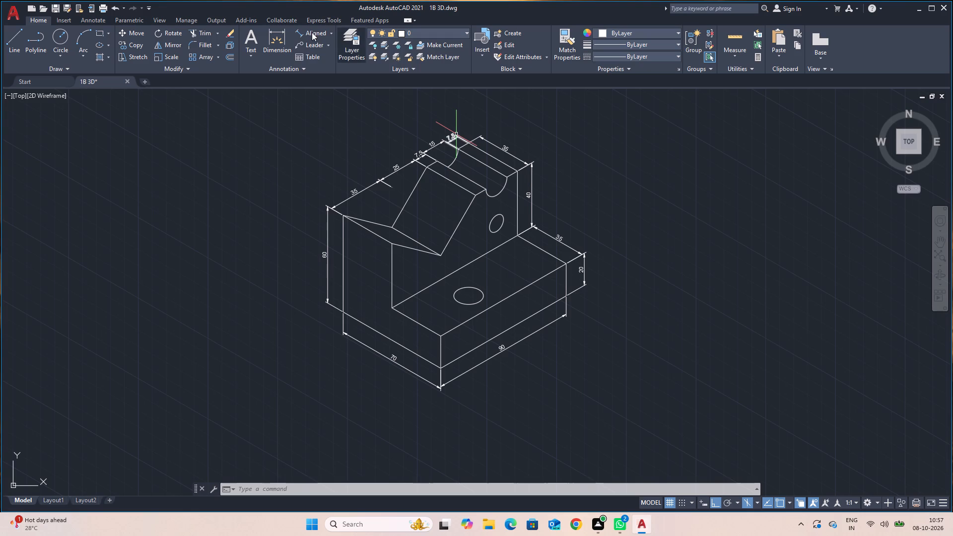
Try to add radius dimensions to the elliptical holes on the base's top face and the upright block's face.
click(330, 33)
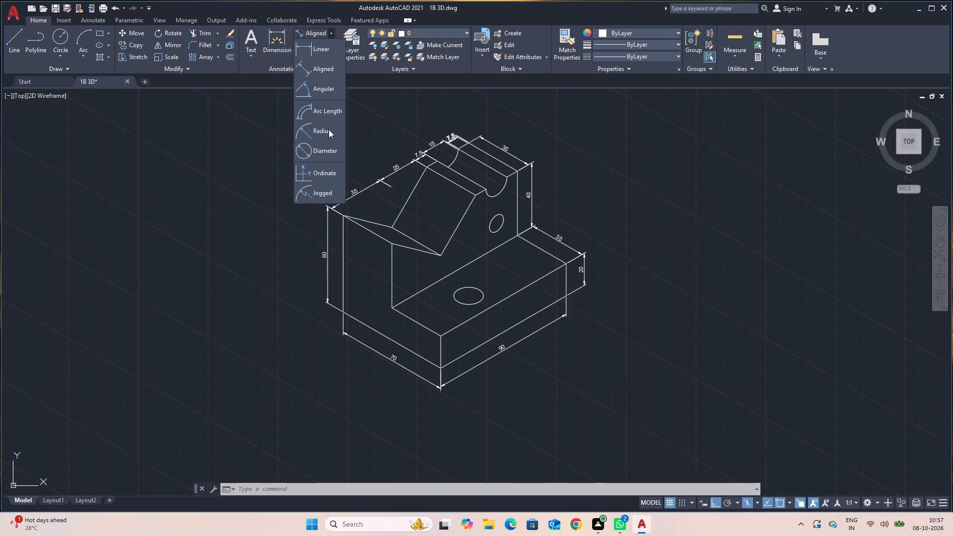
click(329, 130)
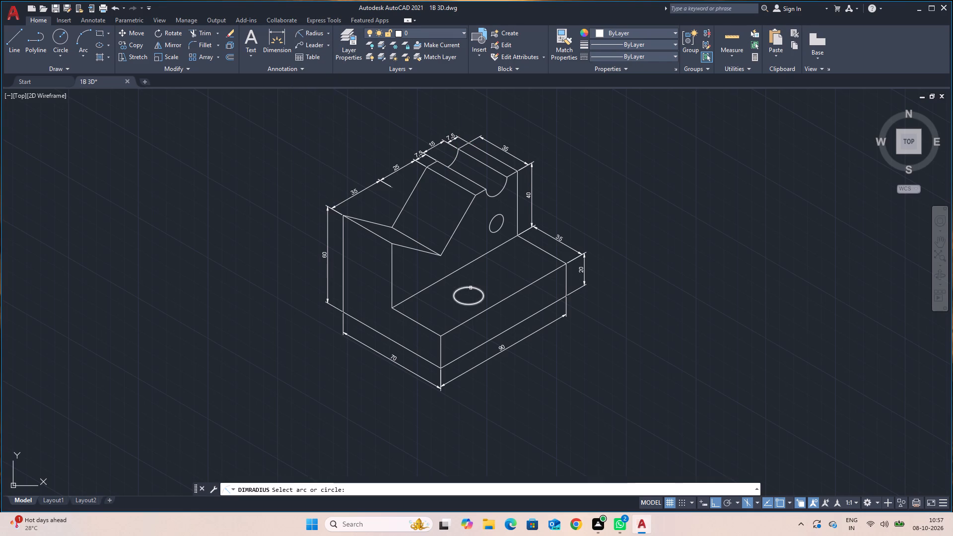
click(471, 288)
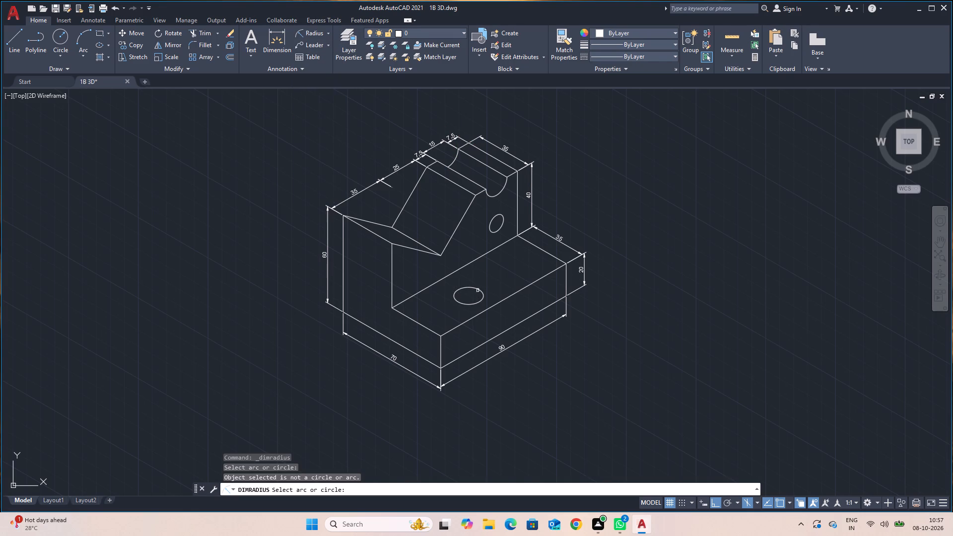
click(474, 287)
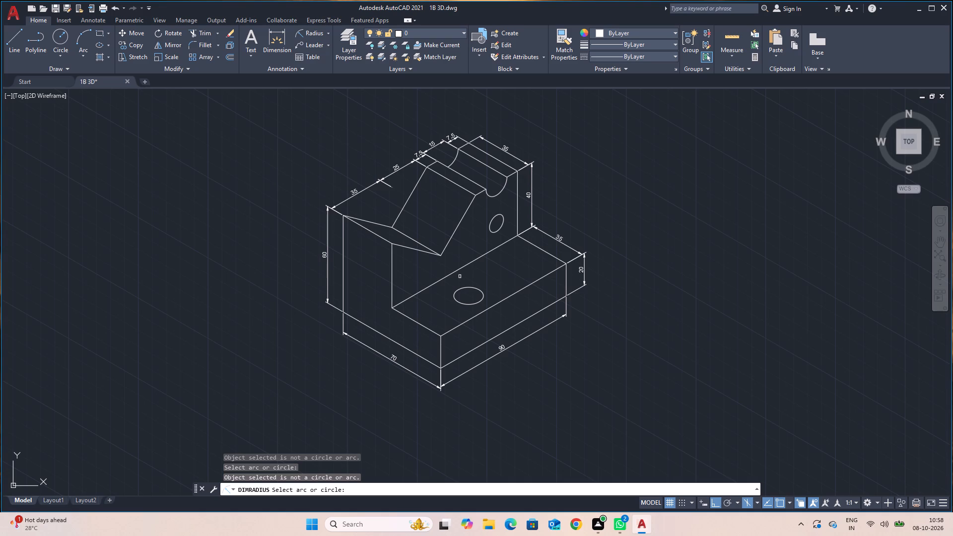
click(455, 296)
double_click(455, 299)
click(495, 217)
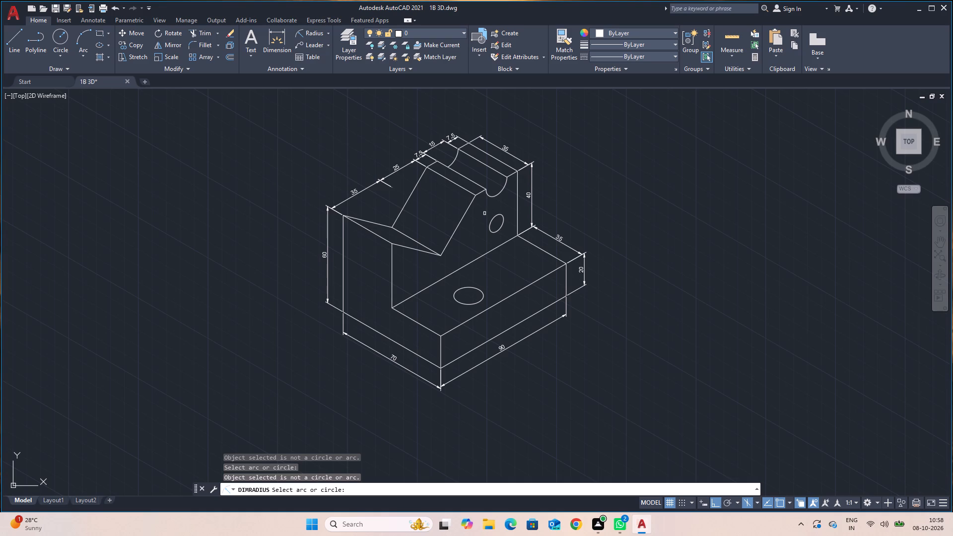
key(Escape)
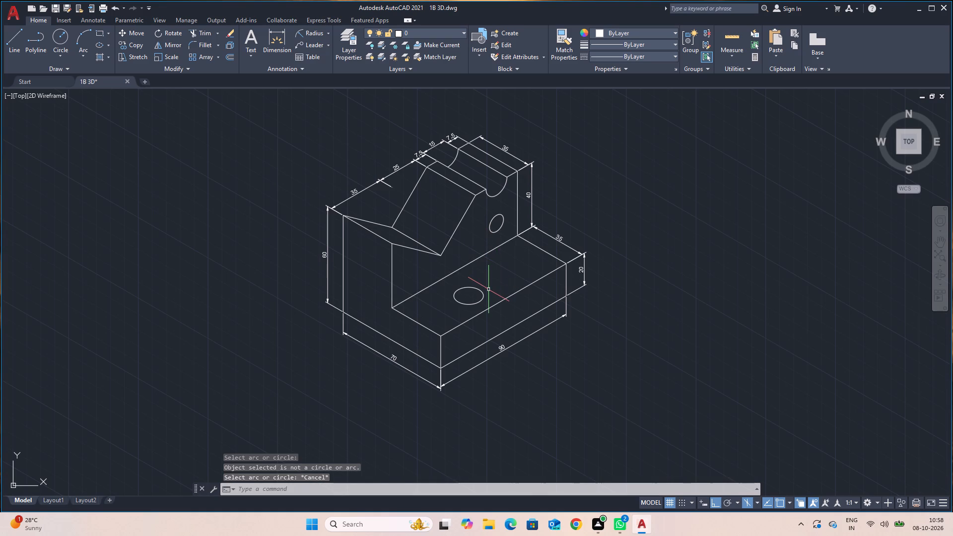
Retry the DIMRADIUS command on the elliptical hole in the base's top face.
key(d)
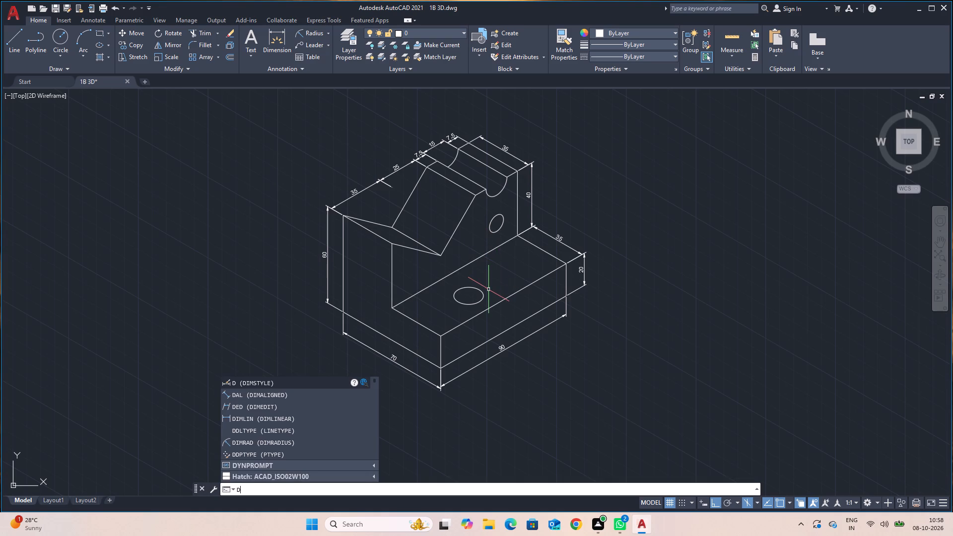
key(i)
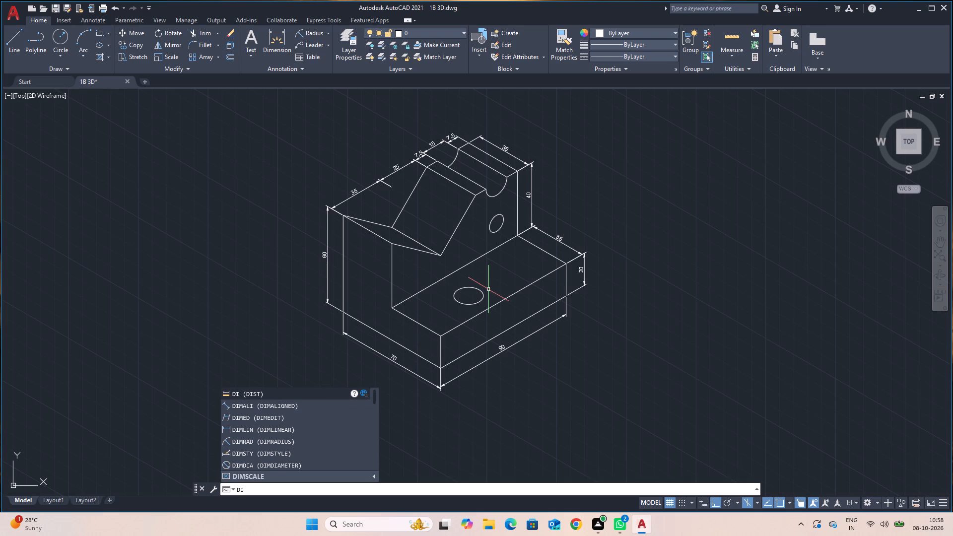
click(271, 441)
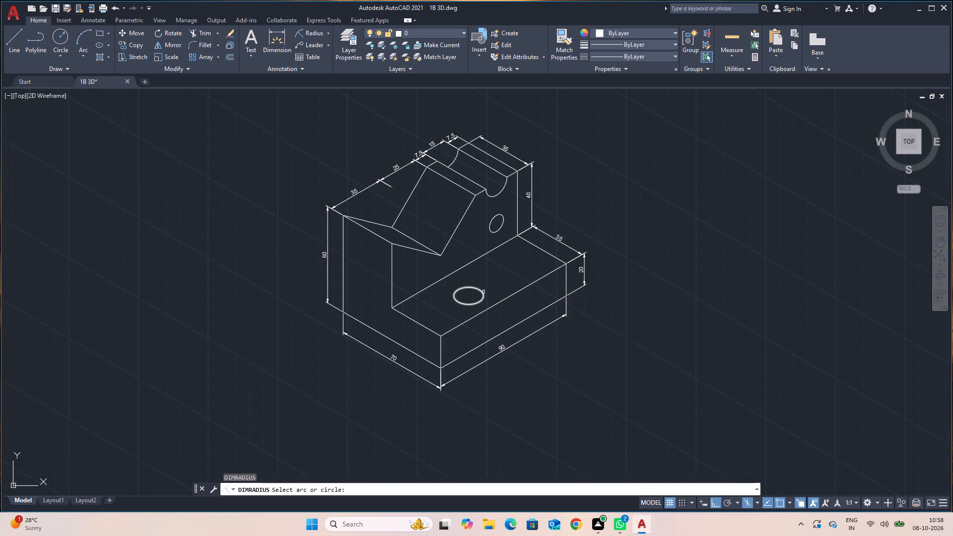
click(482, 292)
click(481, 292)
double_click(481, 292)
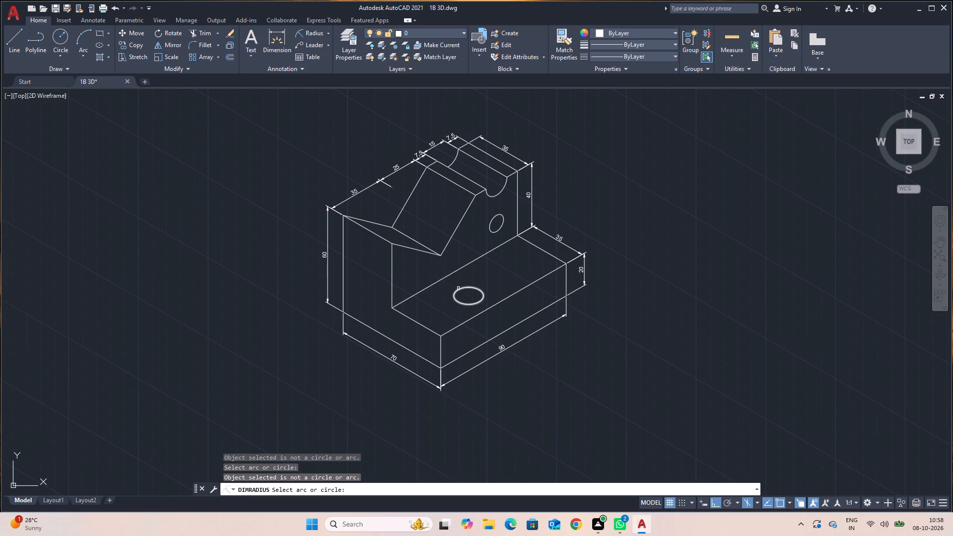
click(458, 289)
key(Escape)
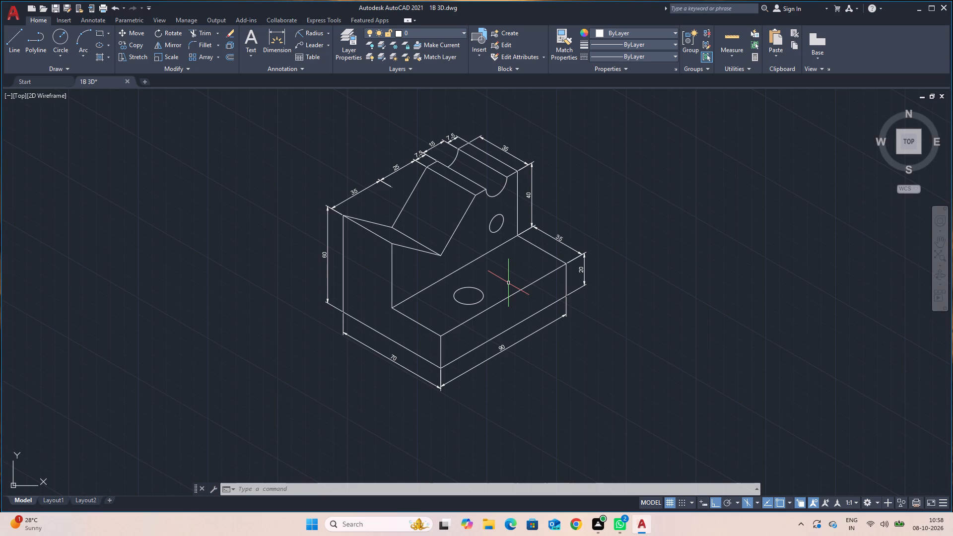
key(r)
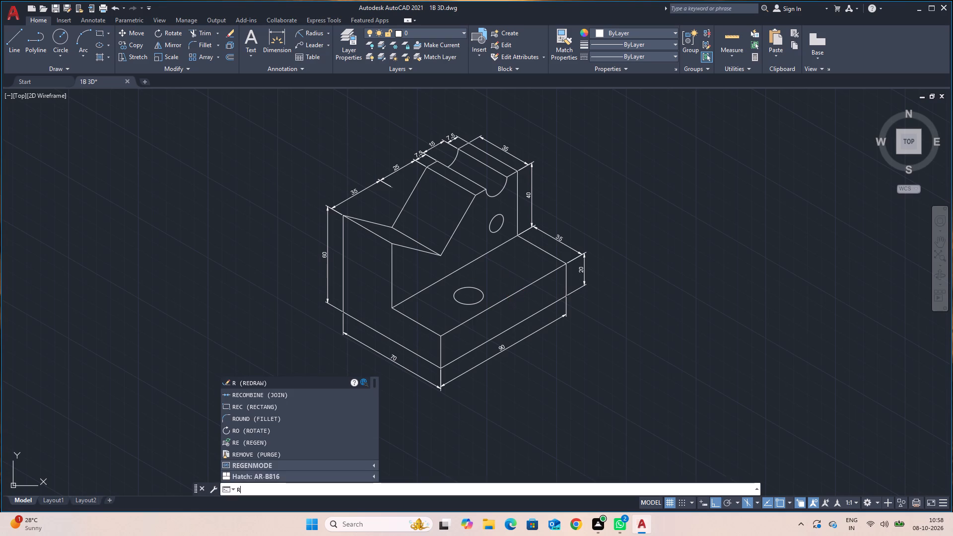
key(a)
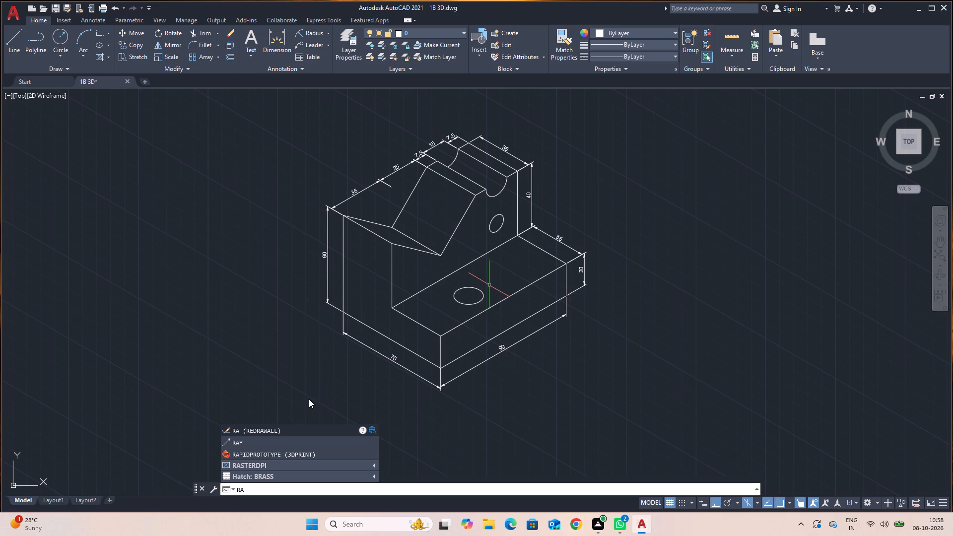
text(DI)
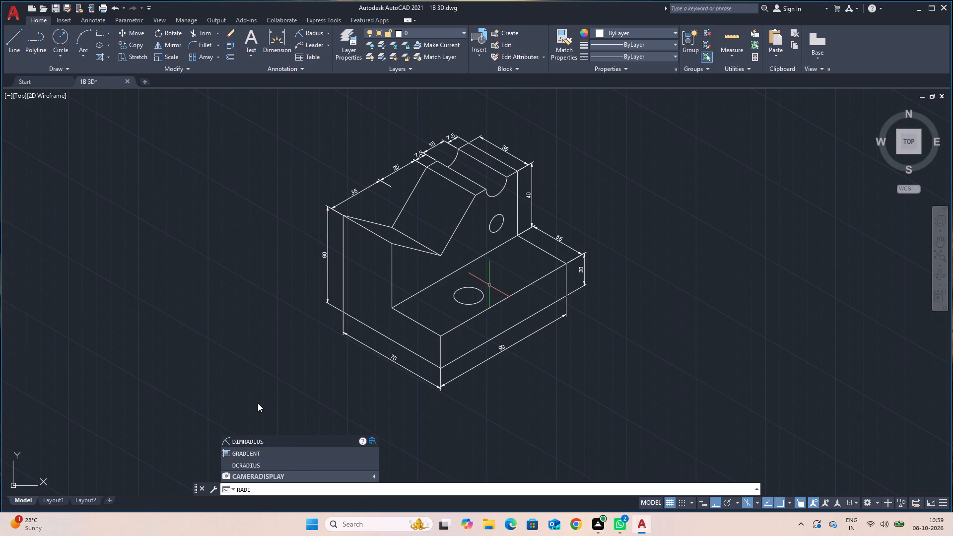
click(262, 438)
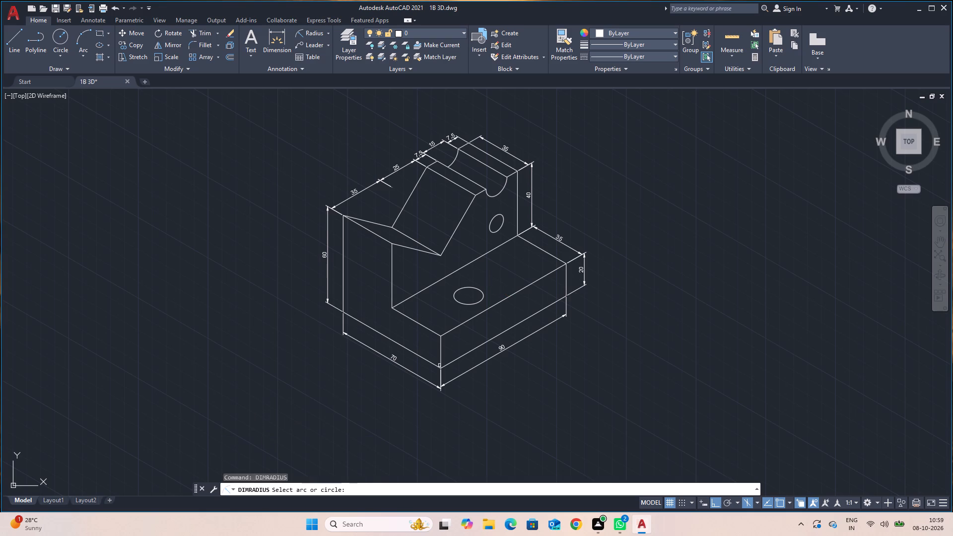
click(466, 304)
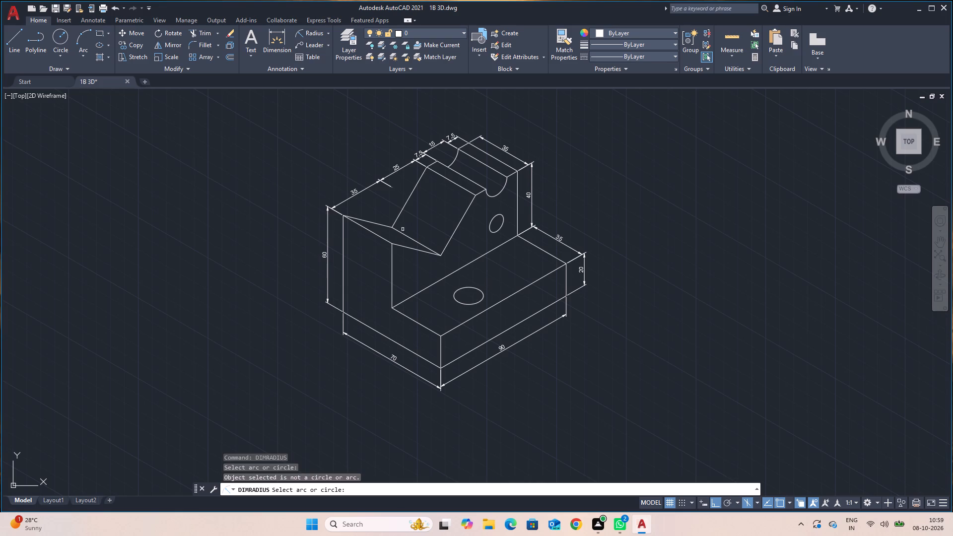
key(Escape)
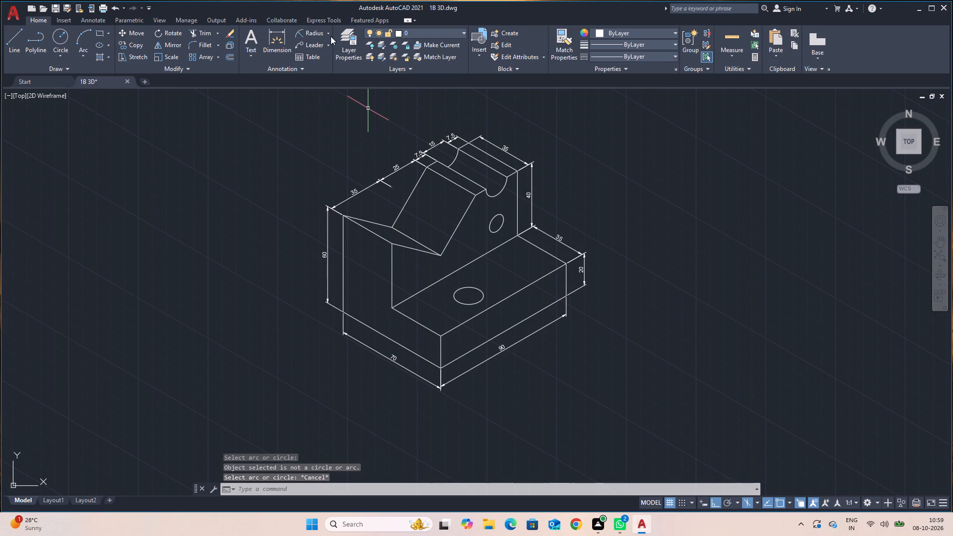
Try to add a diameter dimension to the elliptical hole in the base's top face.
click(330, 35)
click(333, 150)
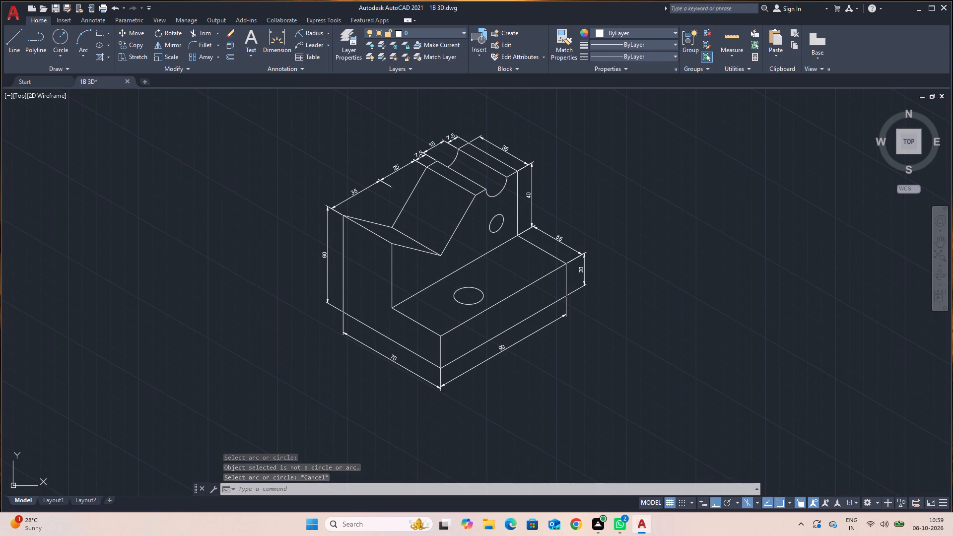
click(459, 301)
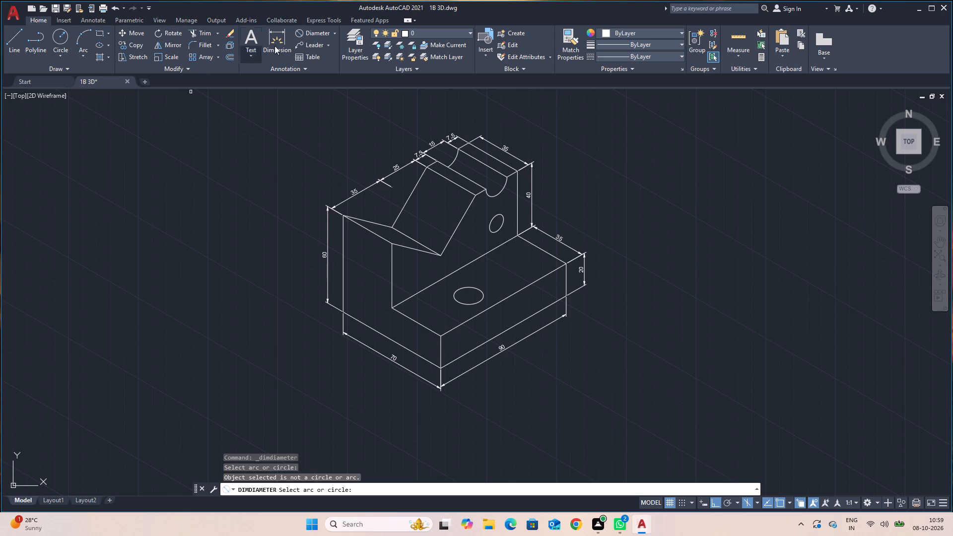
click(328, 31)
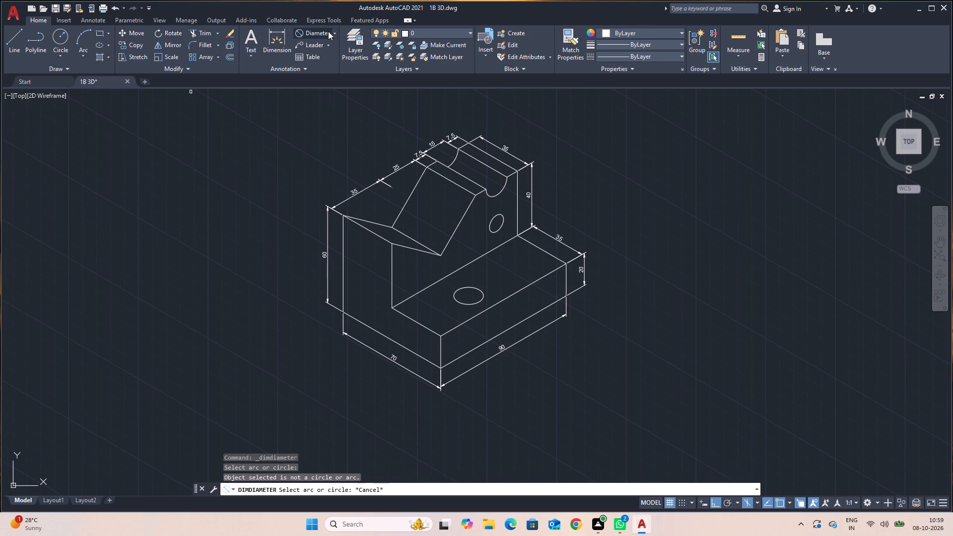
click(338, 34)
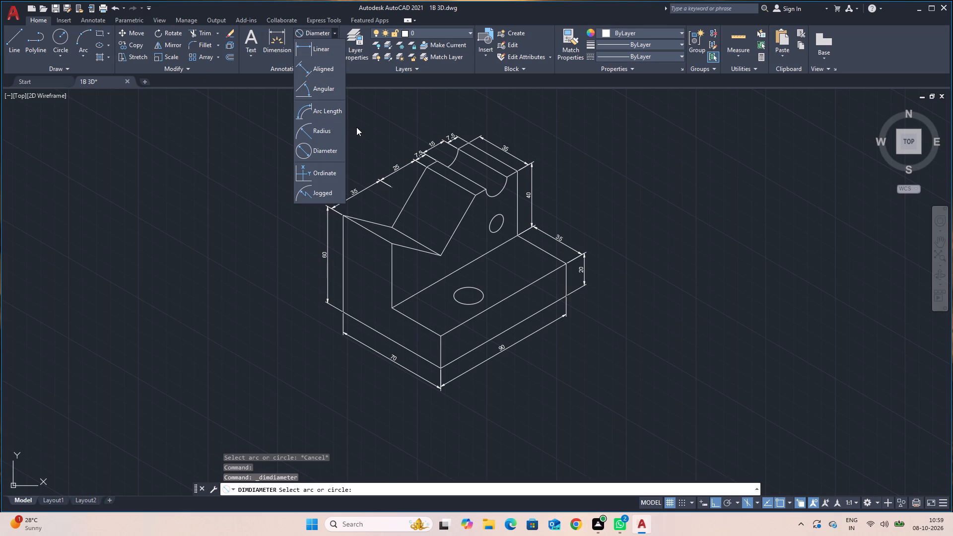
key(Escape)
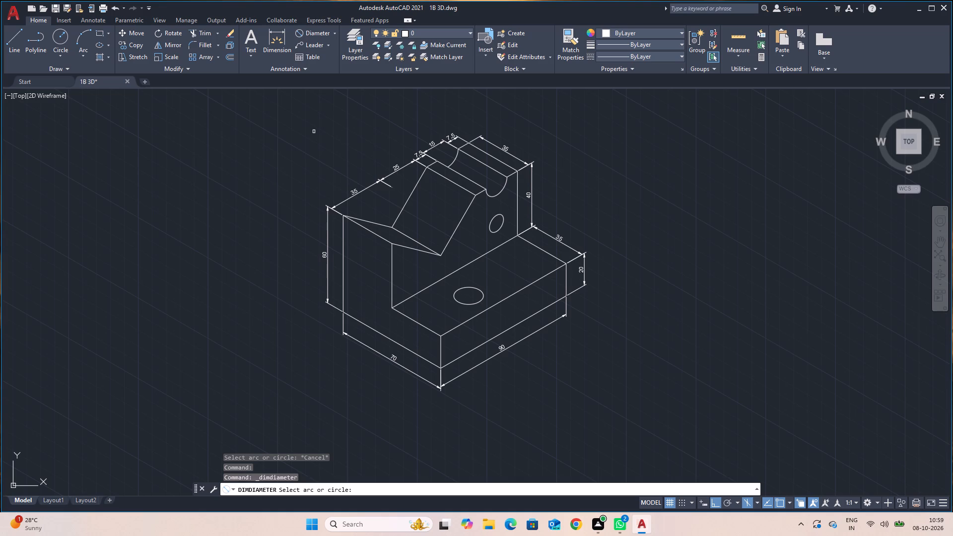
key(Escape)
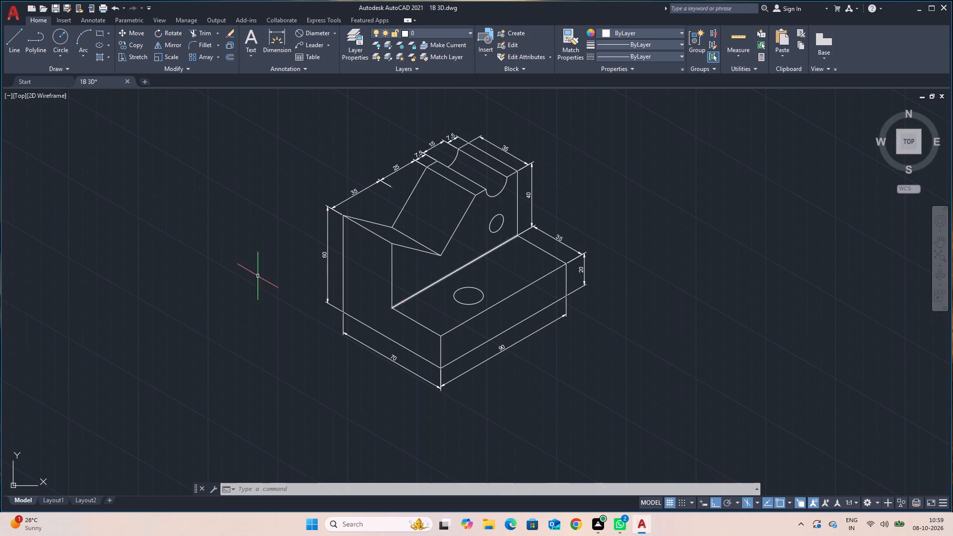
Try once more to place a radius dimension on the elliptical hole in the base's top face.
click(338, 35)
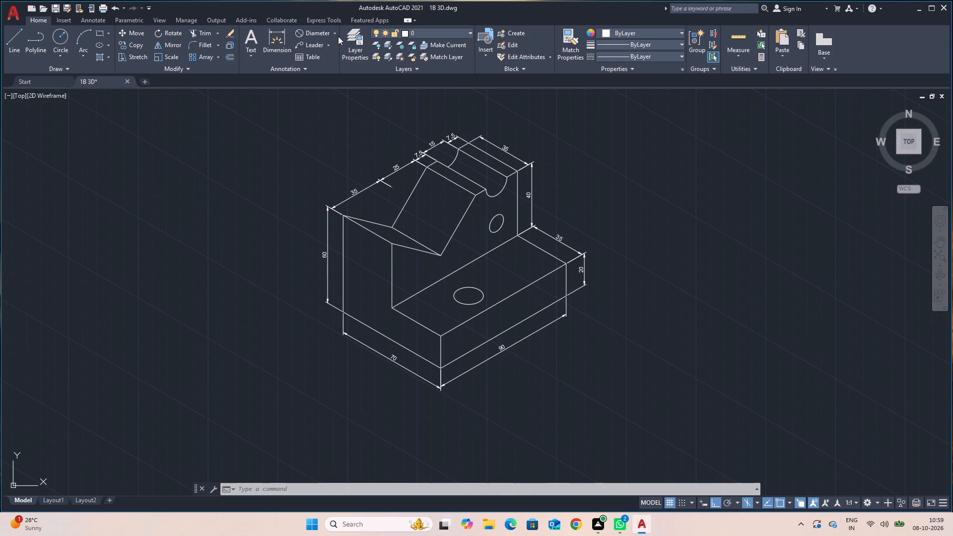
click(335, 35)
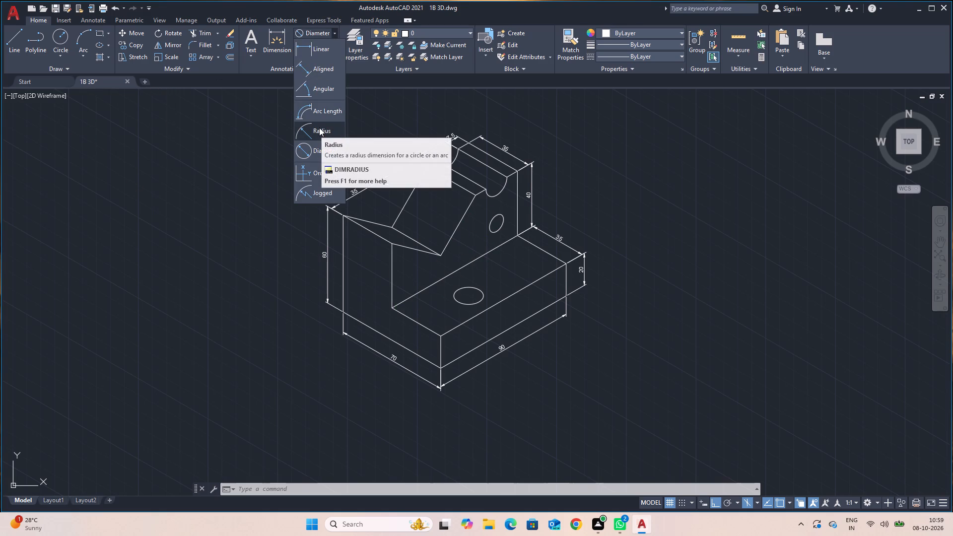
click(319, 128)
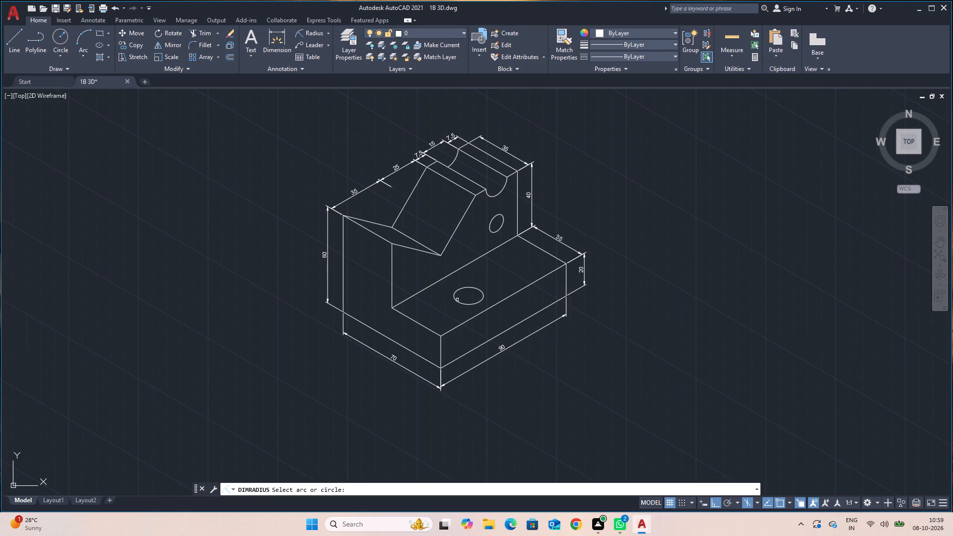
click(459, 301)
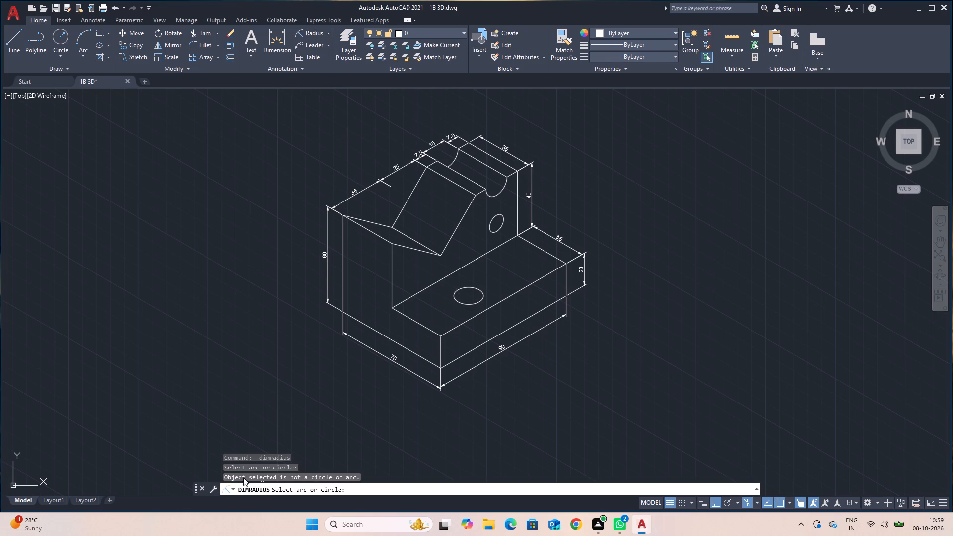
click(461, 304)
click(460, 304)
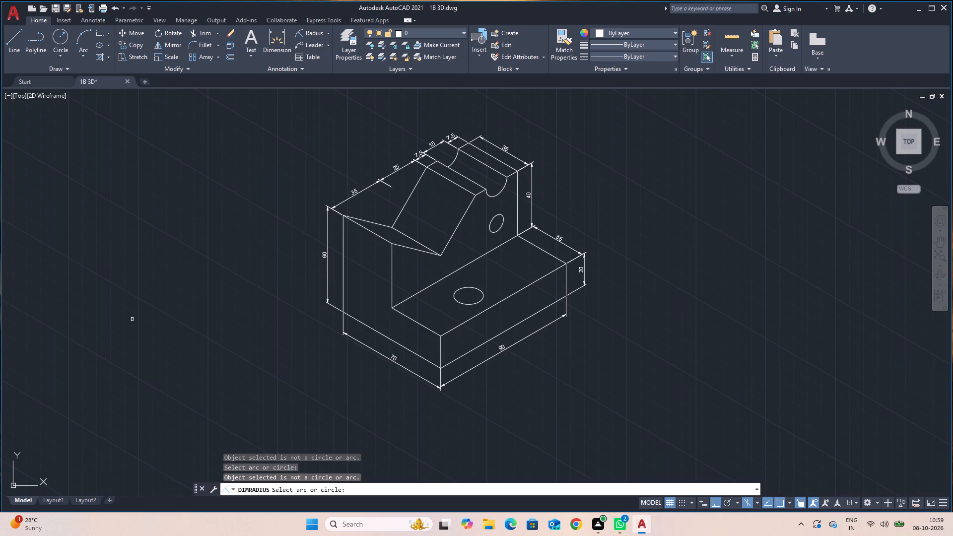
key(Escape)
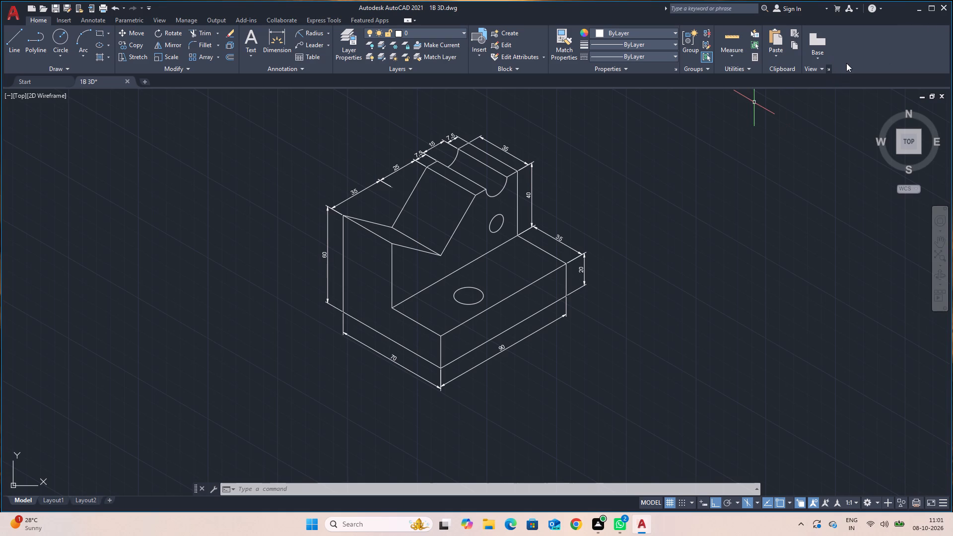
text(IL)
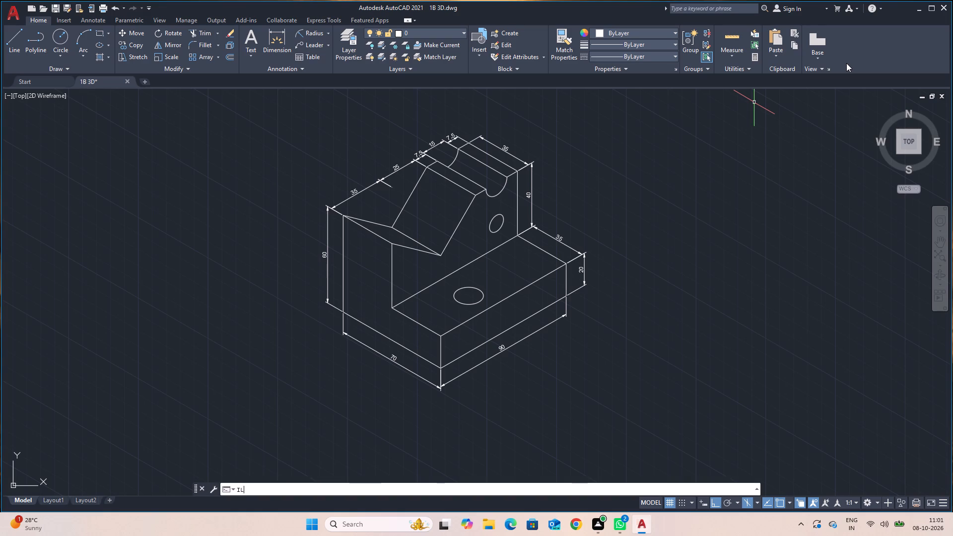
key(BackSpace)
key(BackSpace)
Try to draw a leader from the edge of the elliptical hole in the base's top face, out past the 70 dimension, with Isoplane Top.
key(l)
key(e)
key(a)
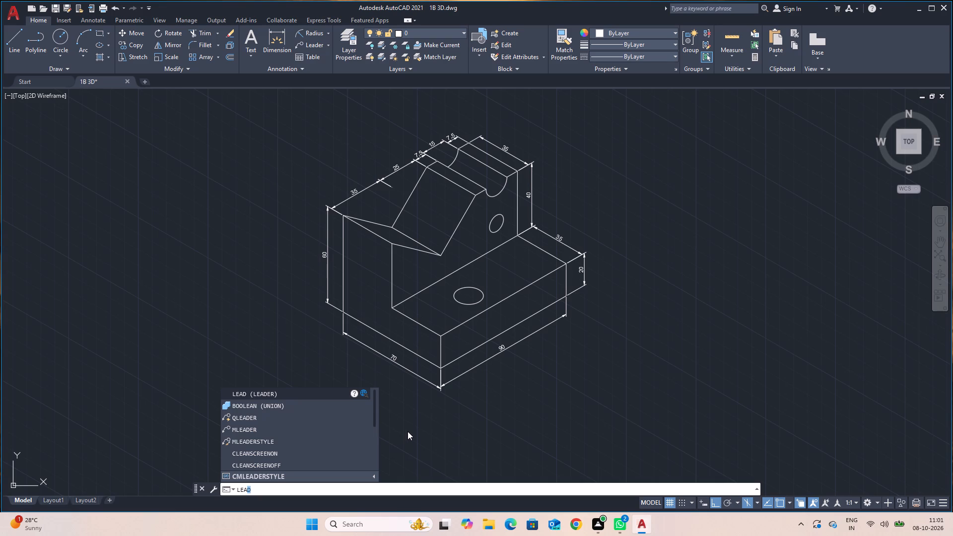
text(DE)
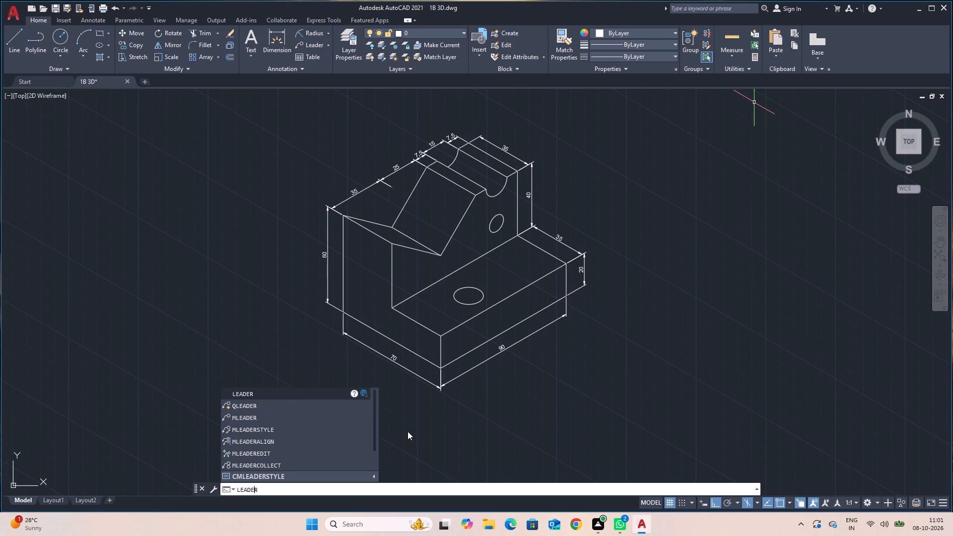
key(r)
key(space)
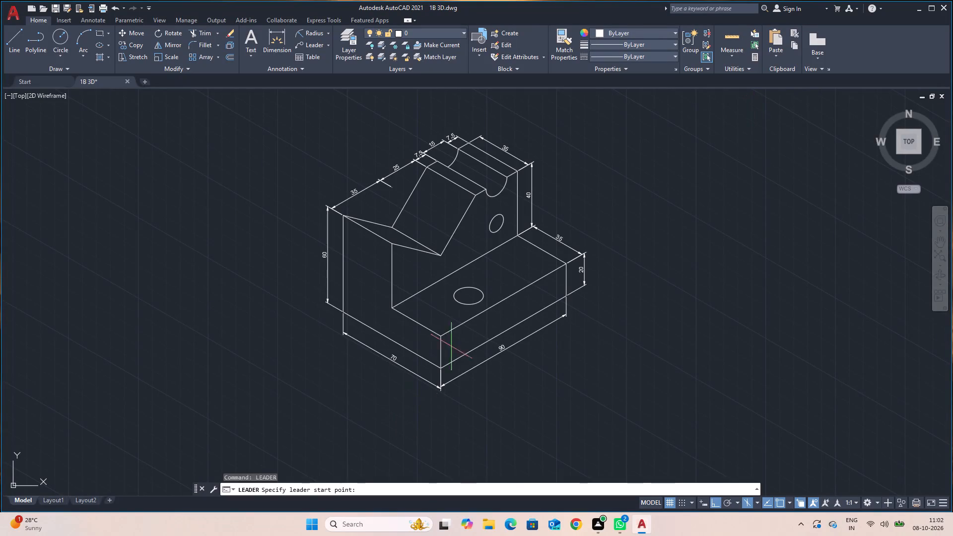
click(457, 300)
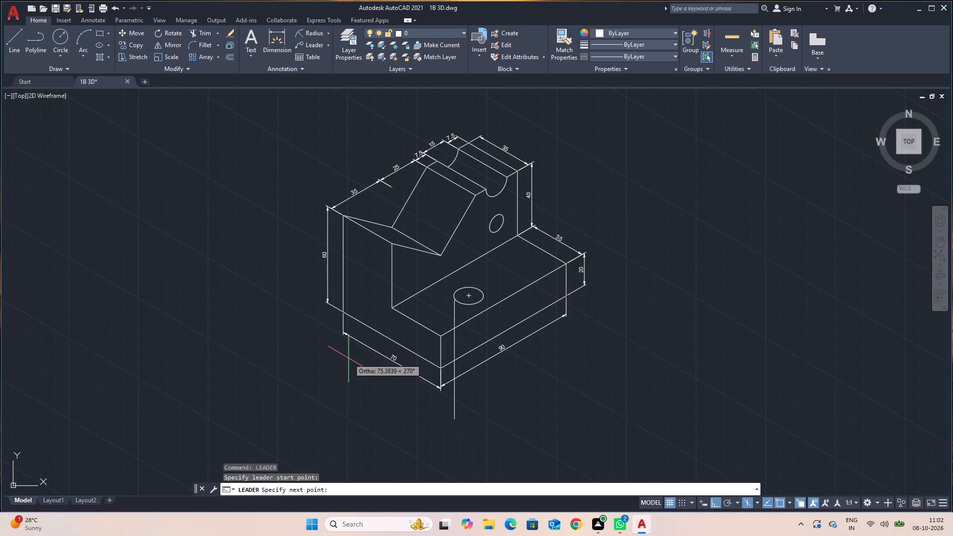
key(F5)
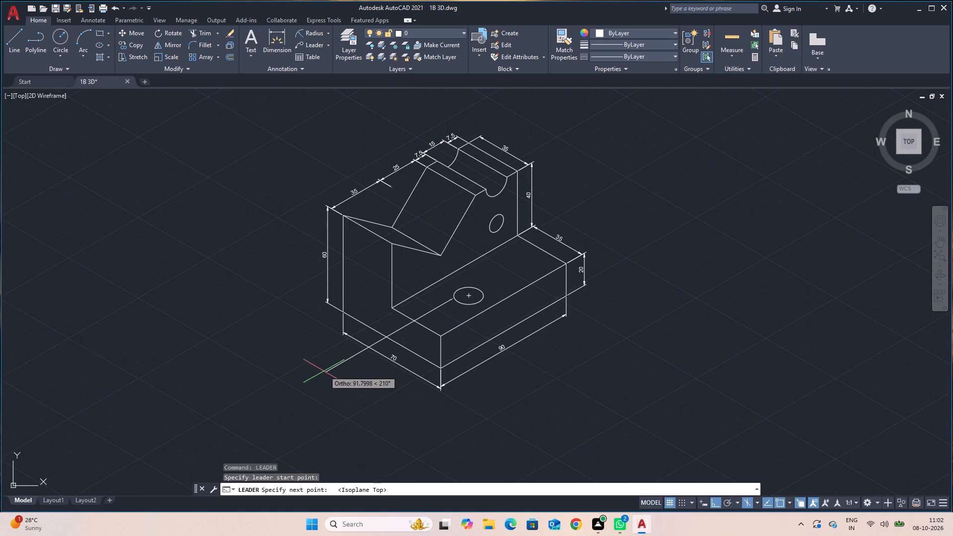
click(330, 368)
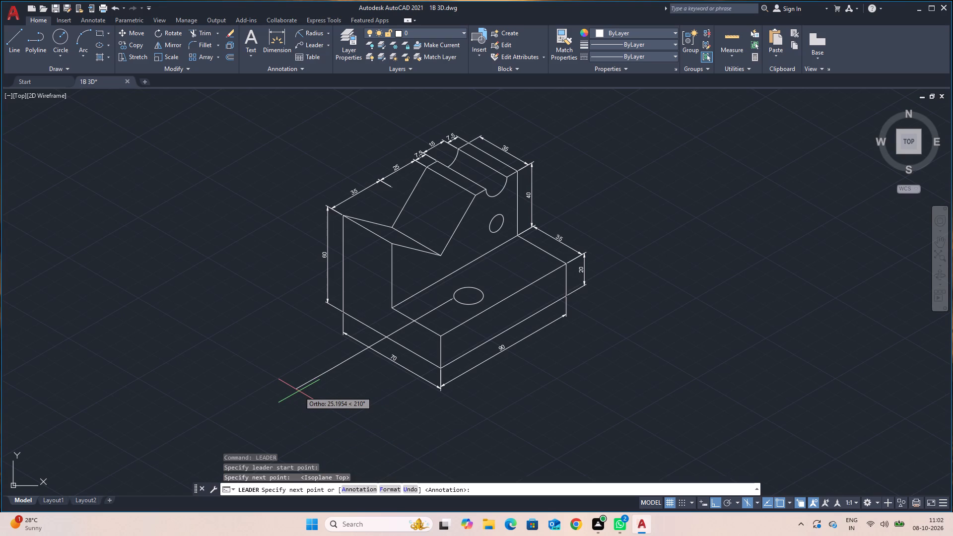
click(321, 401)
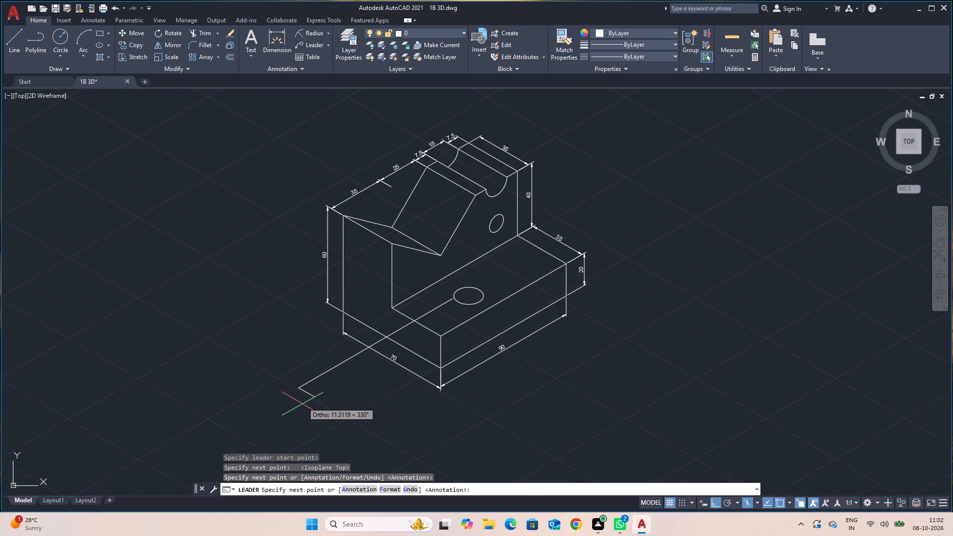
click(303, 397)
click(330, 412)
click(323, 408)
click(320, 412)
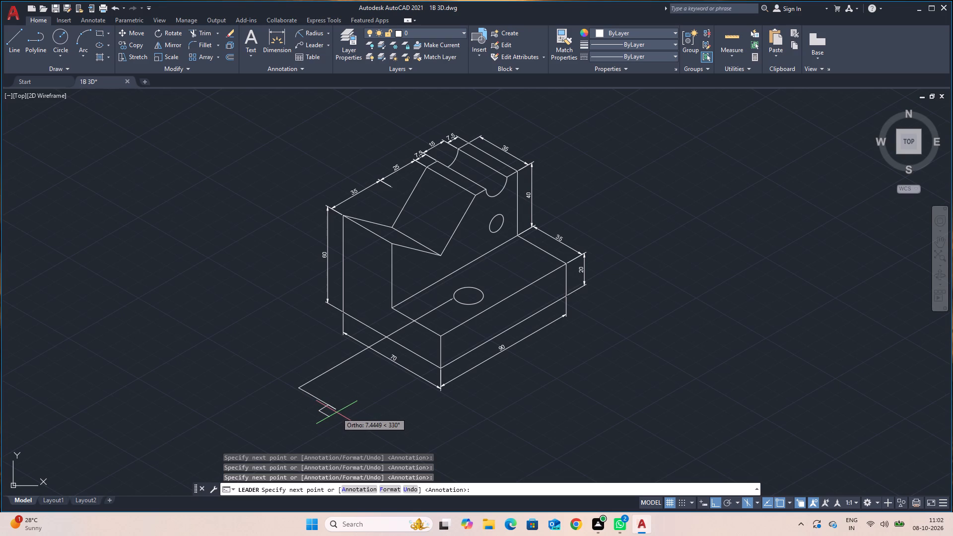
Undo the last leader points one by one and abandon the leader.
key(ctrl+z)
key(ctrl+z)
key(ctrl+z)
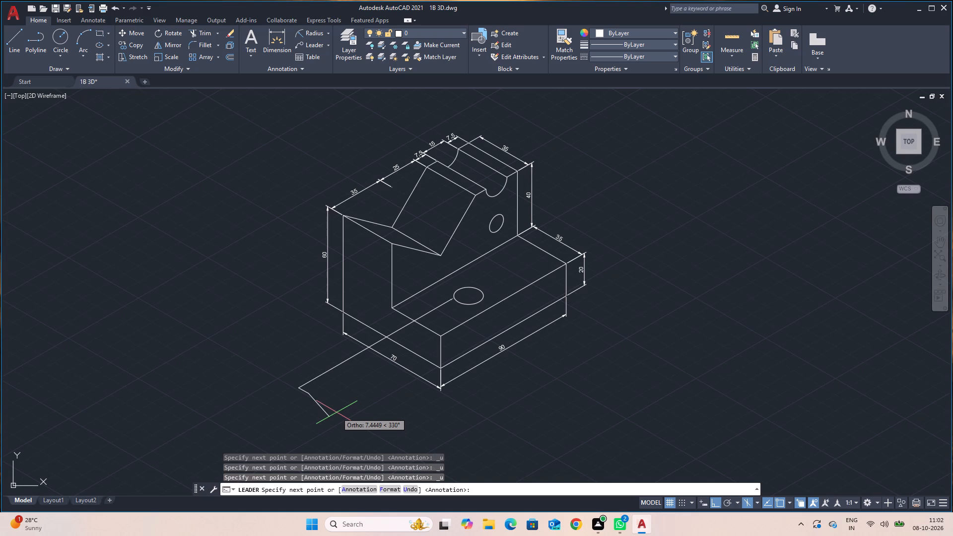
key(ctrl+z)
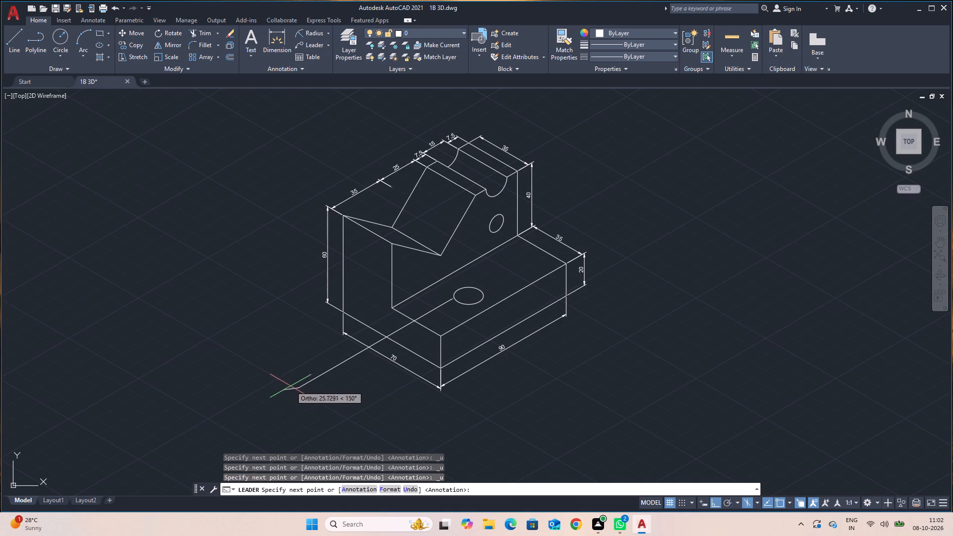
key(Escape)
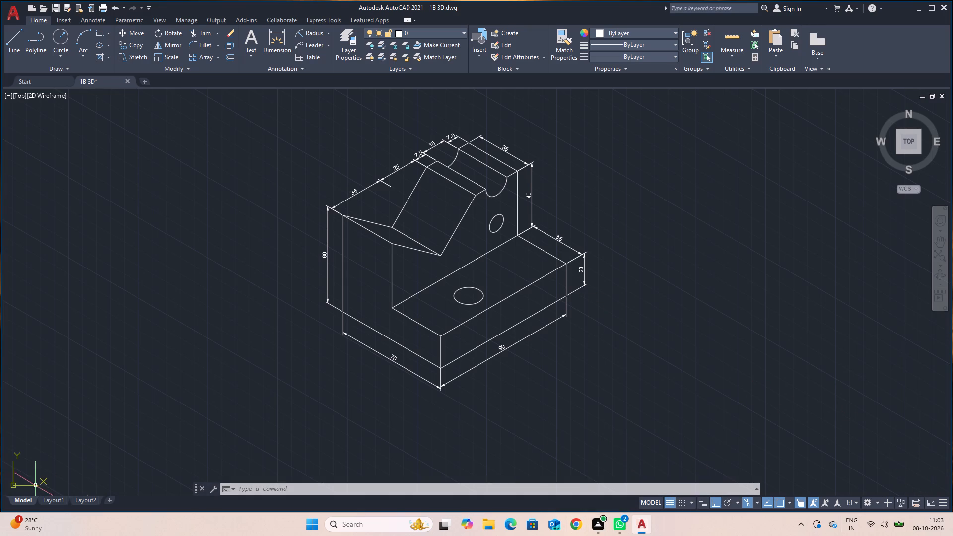
Set up a plot of Layout1 with the DWG To PDF.pc3 plotter and the monochrome.ctb plot style table.
click(55, 498)
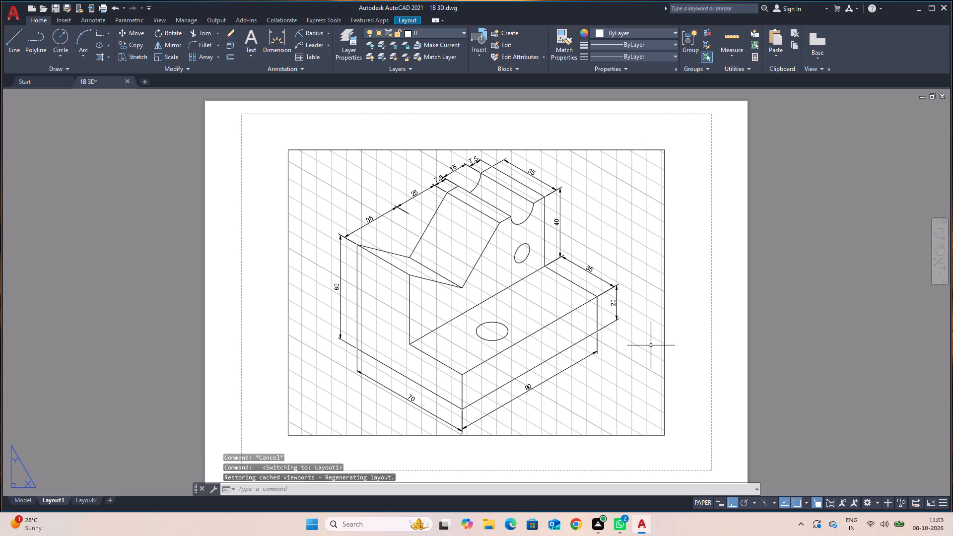
key(ctrl+p)
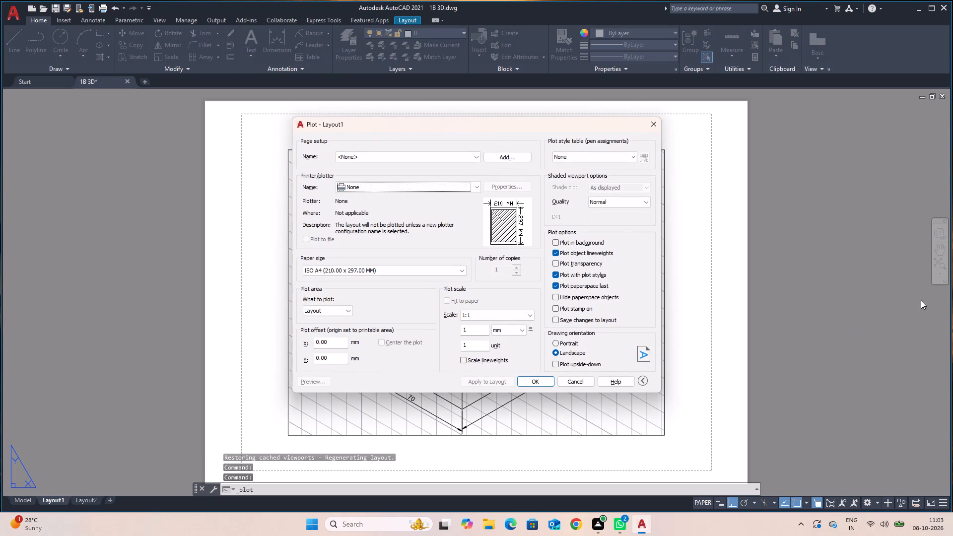
click(467, 189)
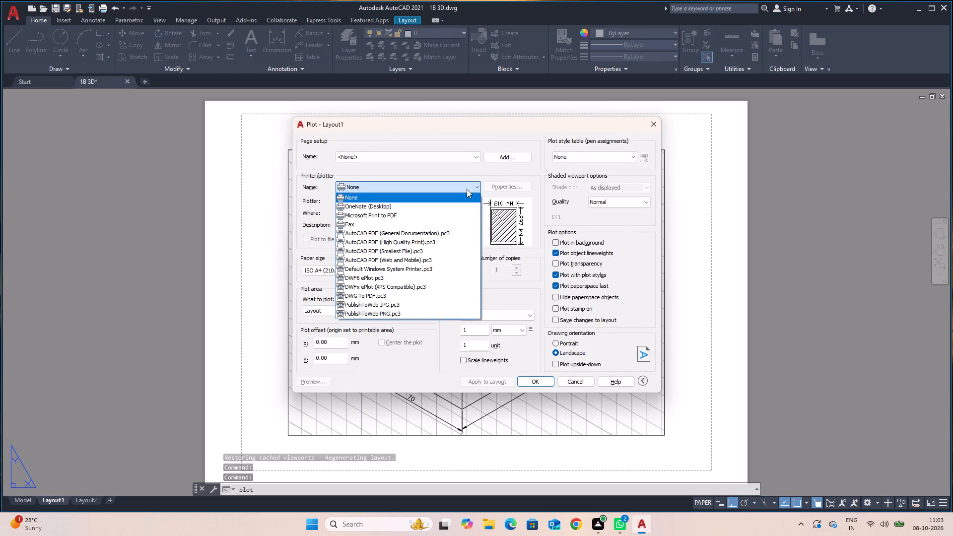
click(421, 292)
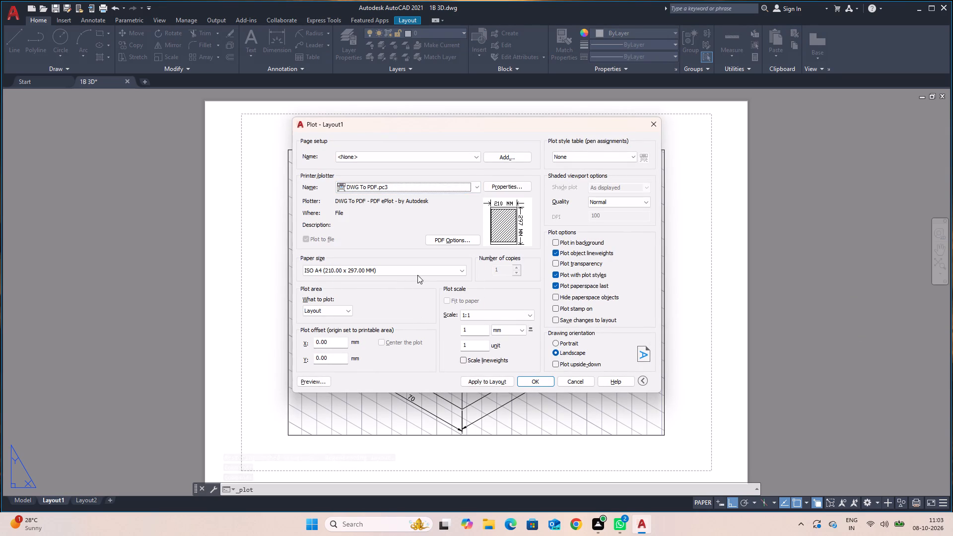
click(611, 150)
click(611, 155)
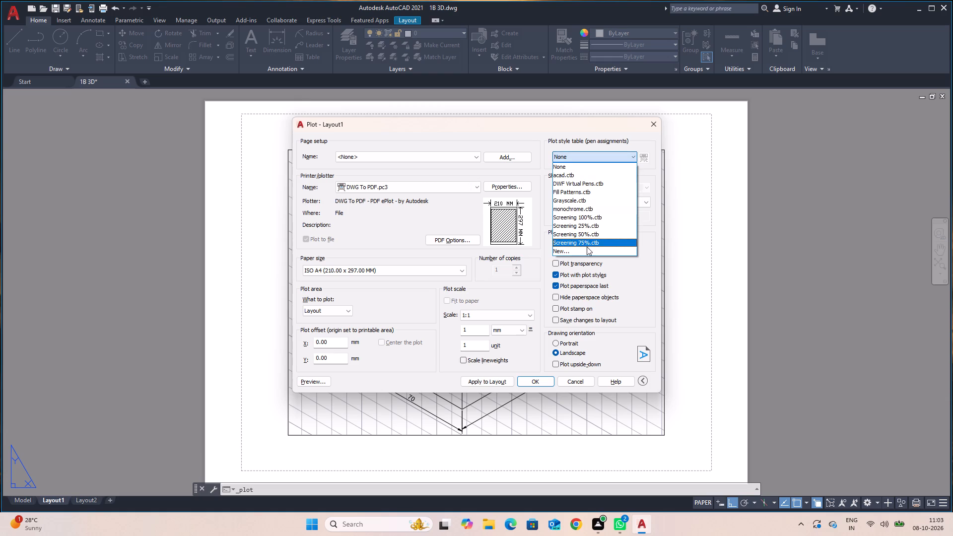
click(578, 209)
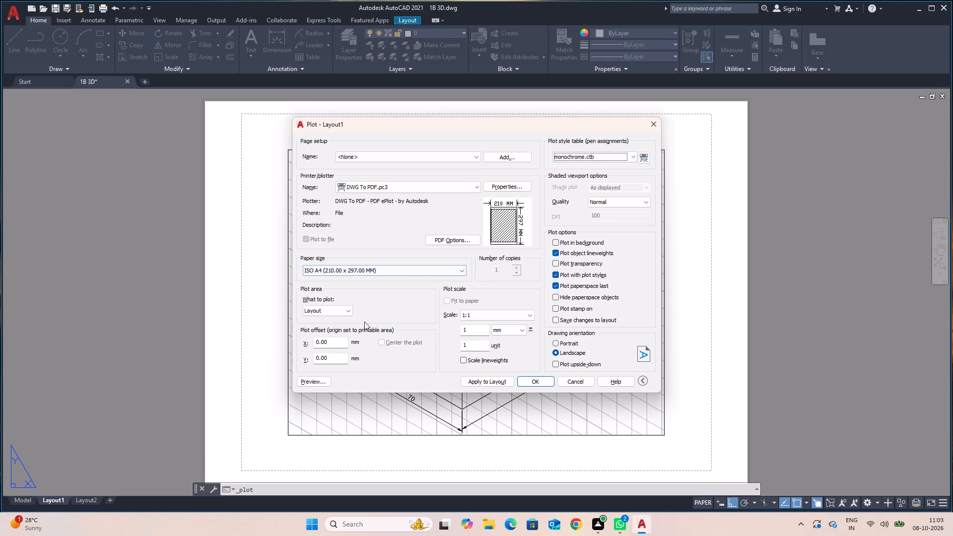
Define the plot area as a window along the layout's dashed printable border, centre the plot and preview it.
click(337, 311)
click(340, 339)
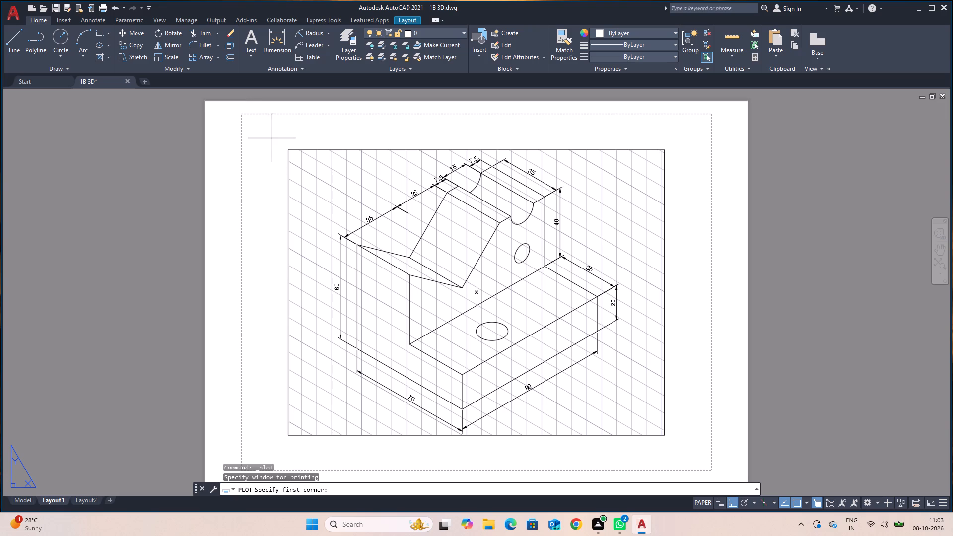
click(241, 114)
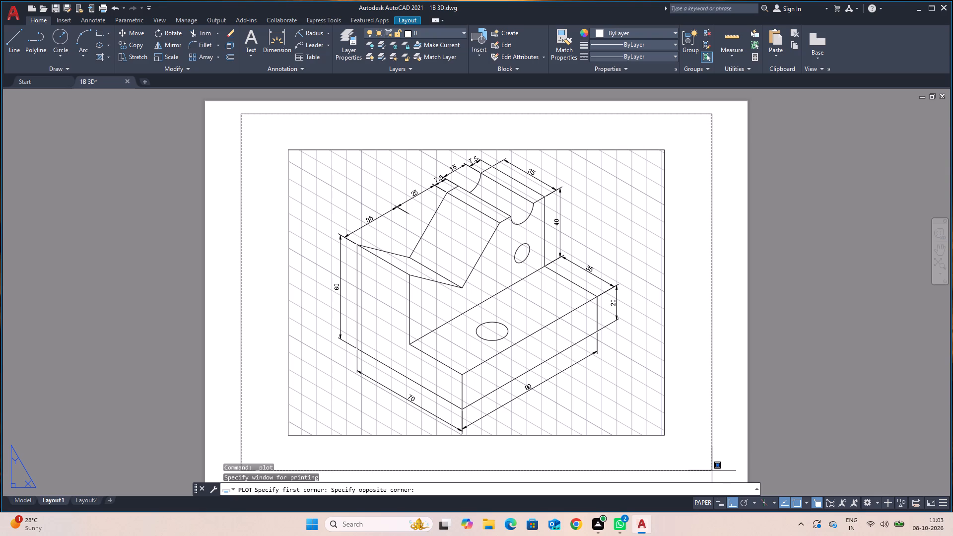
click(710, 472)
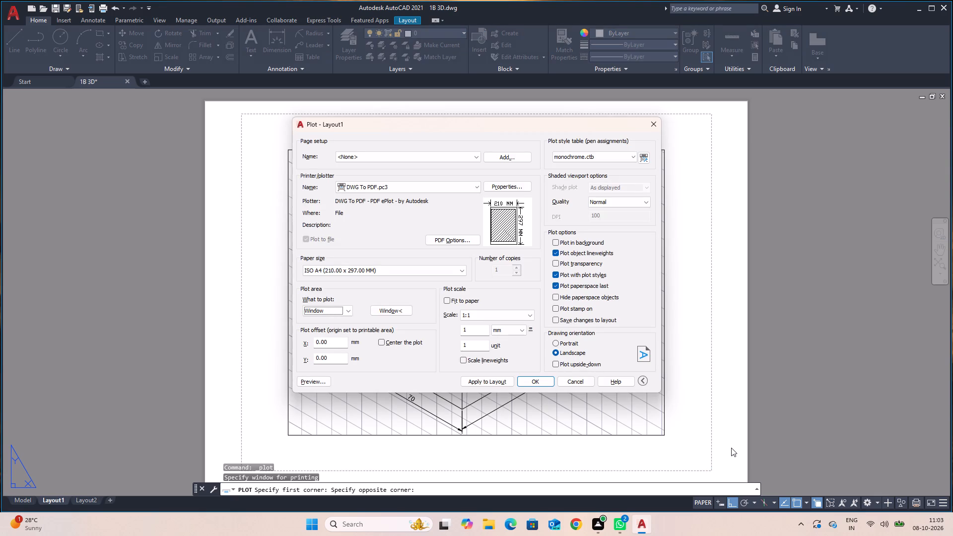
click(388, 342)
click(322, 379)
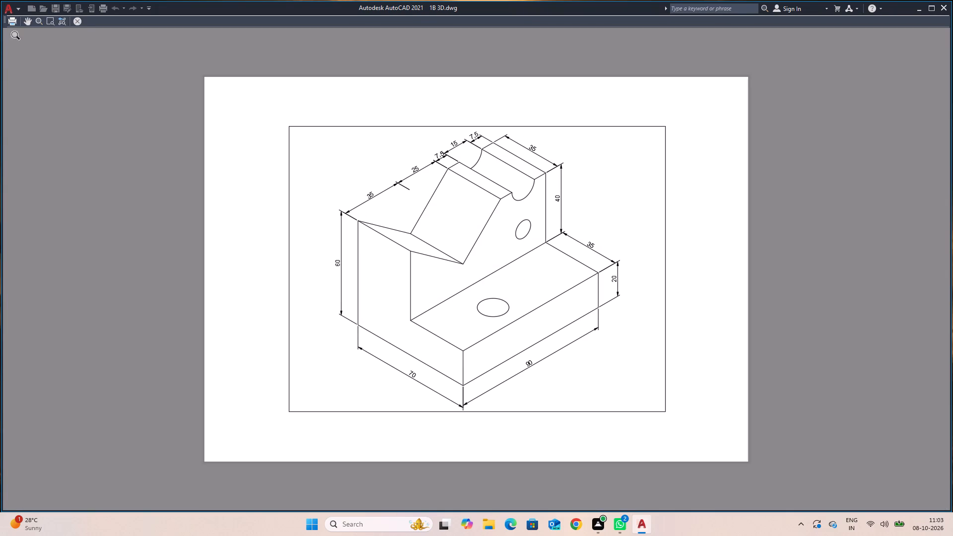
click(77, 20)
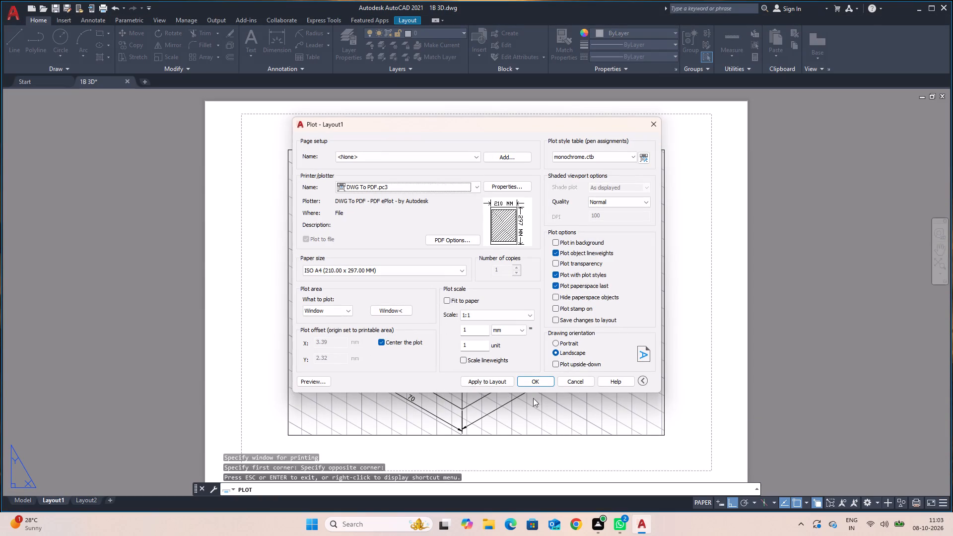
Plot the layout to a PDF named 1B 3D on the Desktop and close the PDF viewer.
click(543, 379)
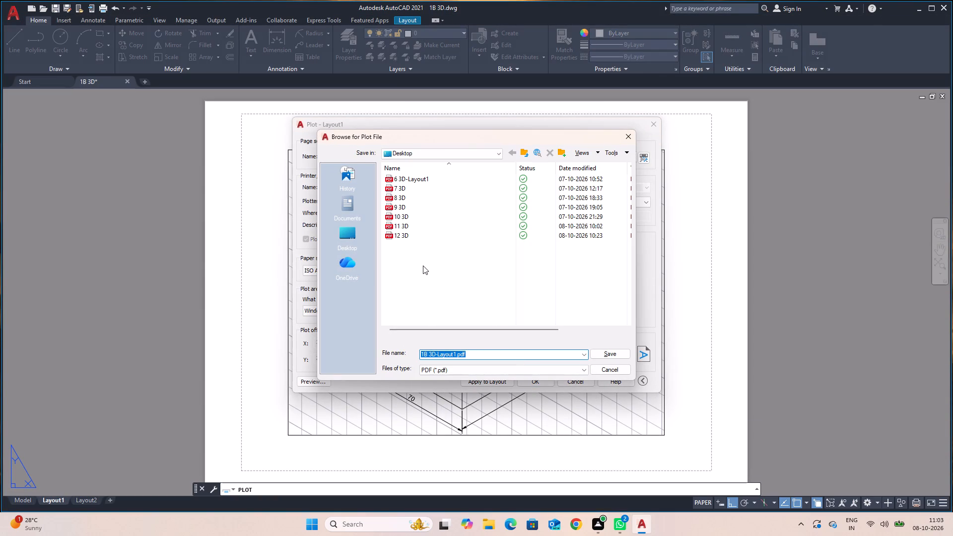
key(1)
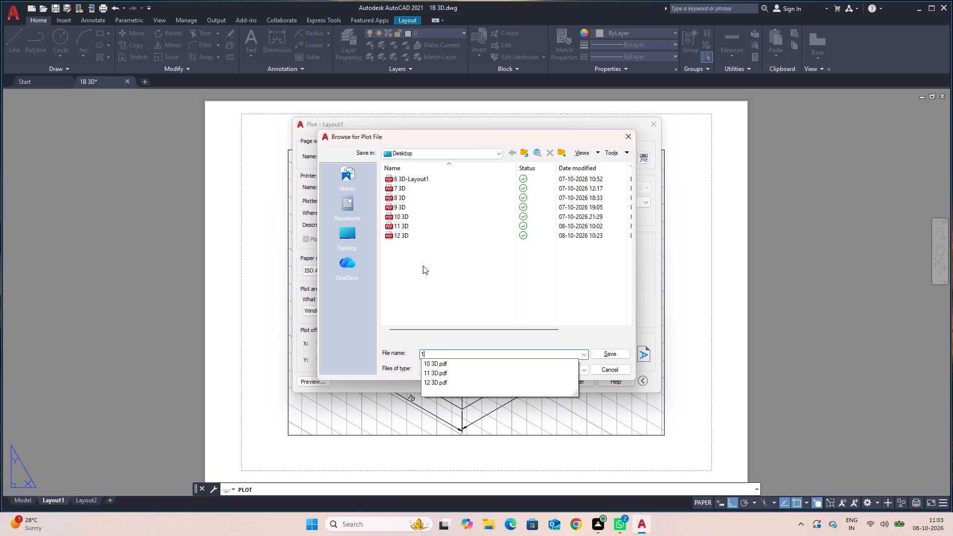
text(B)
key(space)
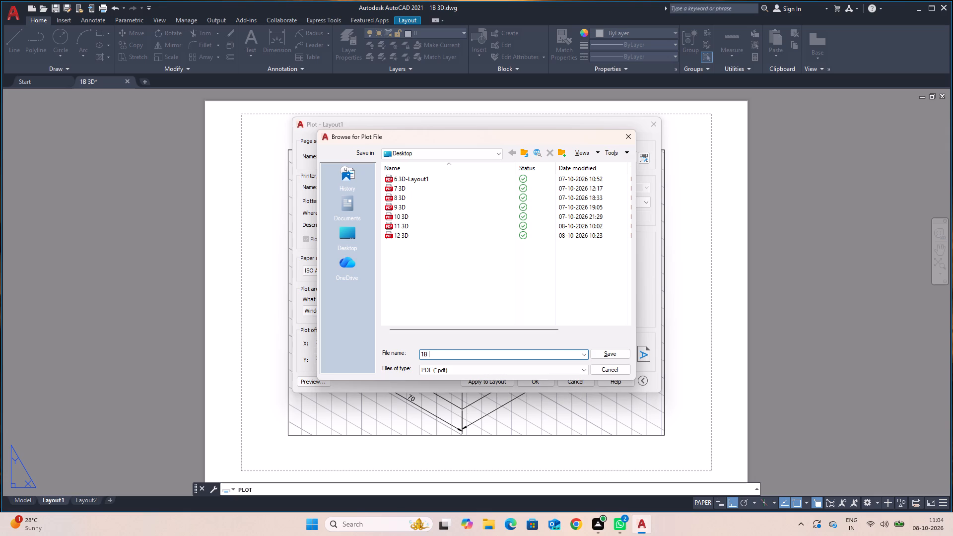
text(3D)
click(607, 356)
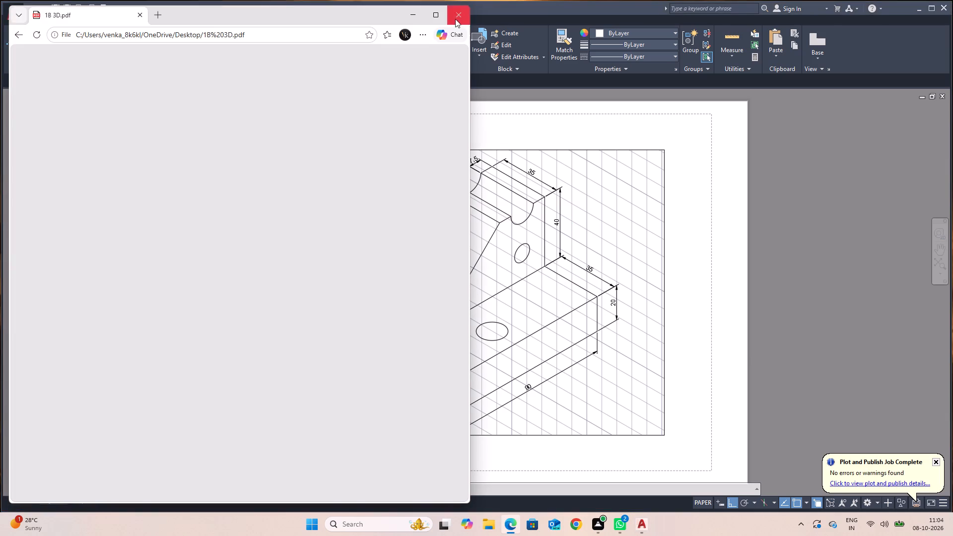
click(460, 14)
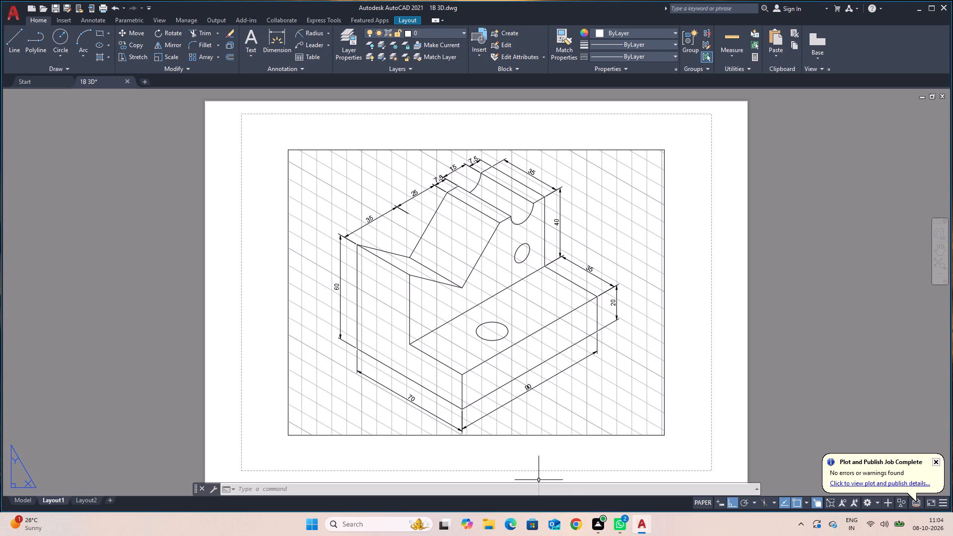
Return from Layout1 to model space.
click(20, 502)
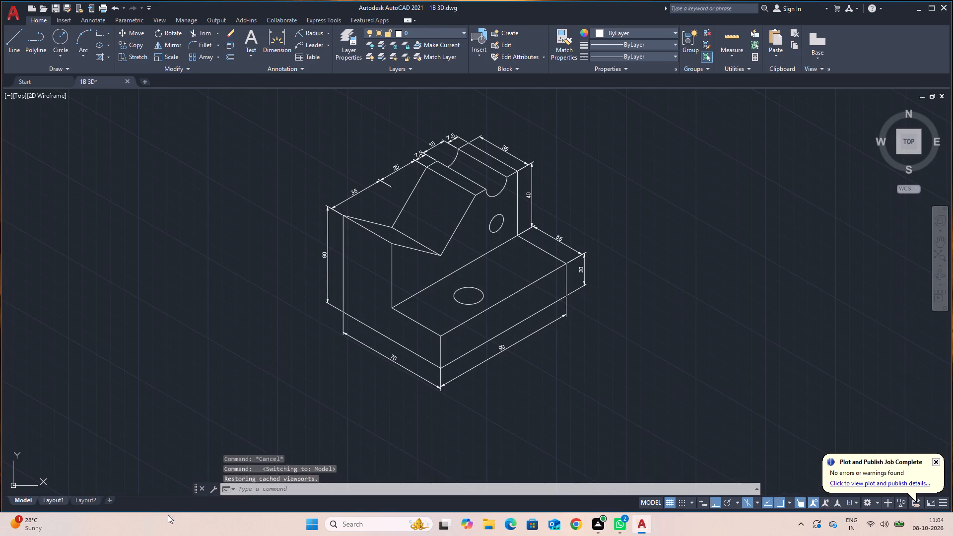